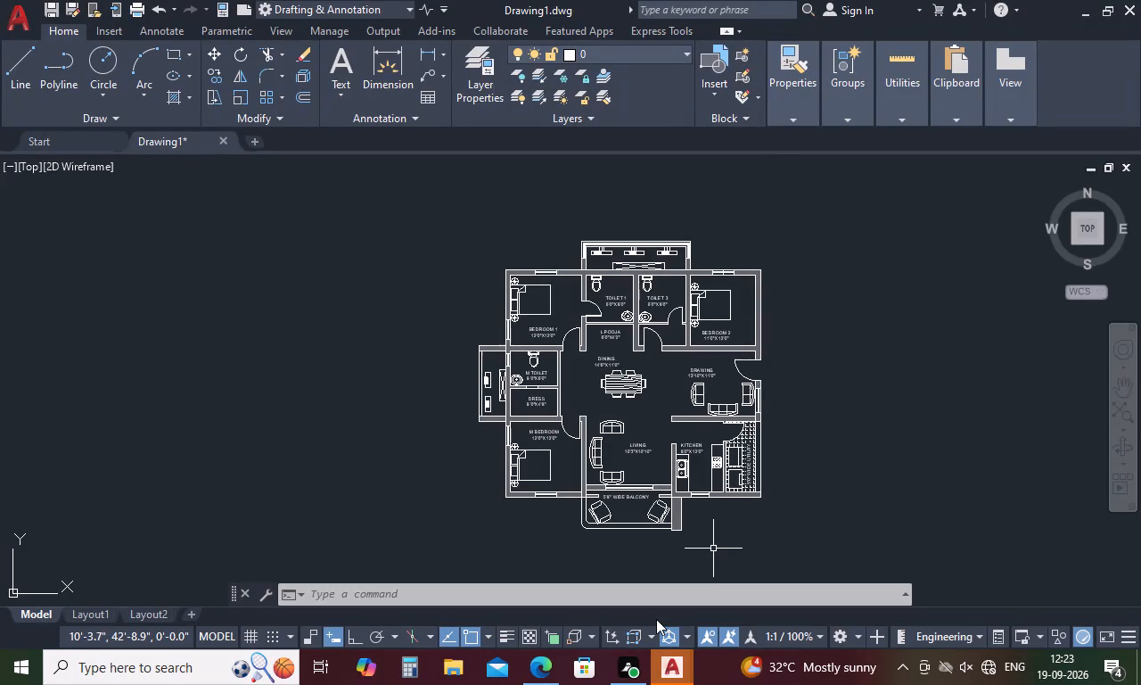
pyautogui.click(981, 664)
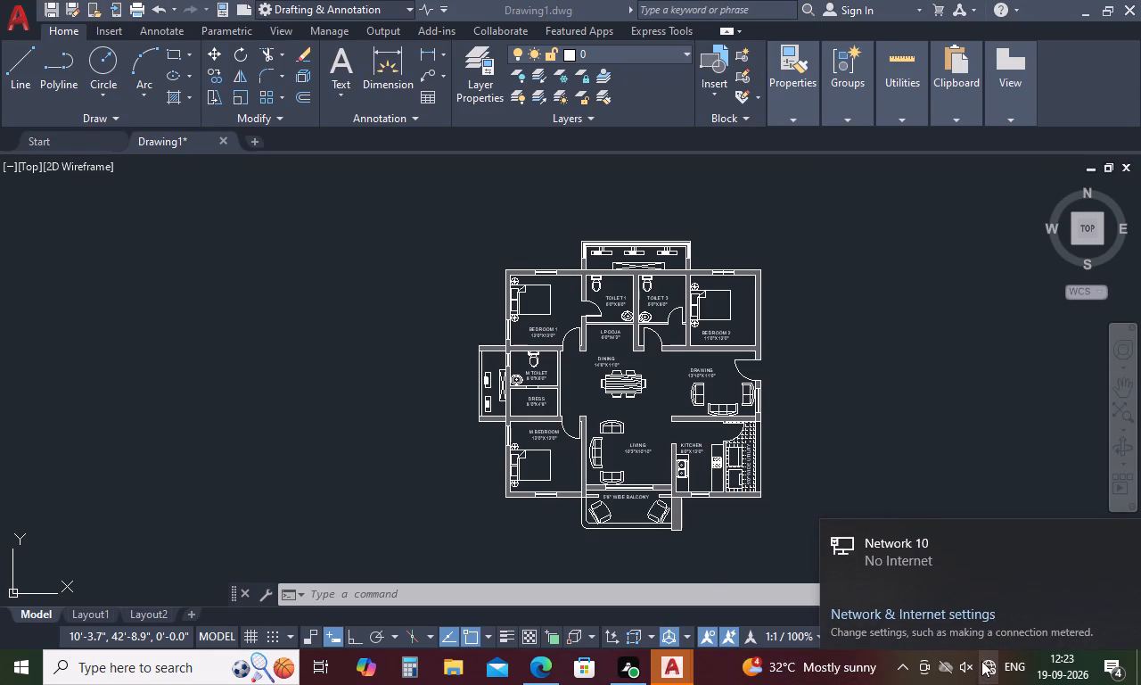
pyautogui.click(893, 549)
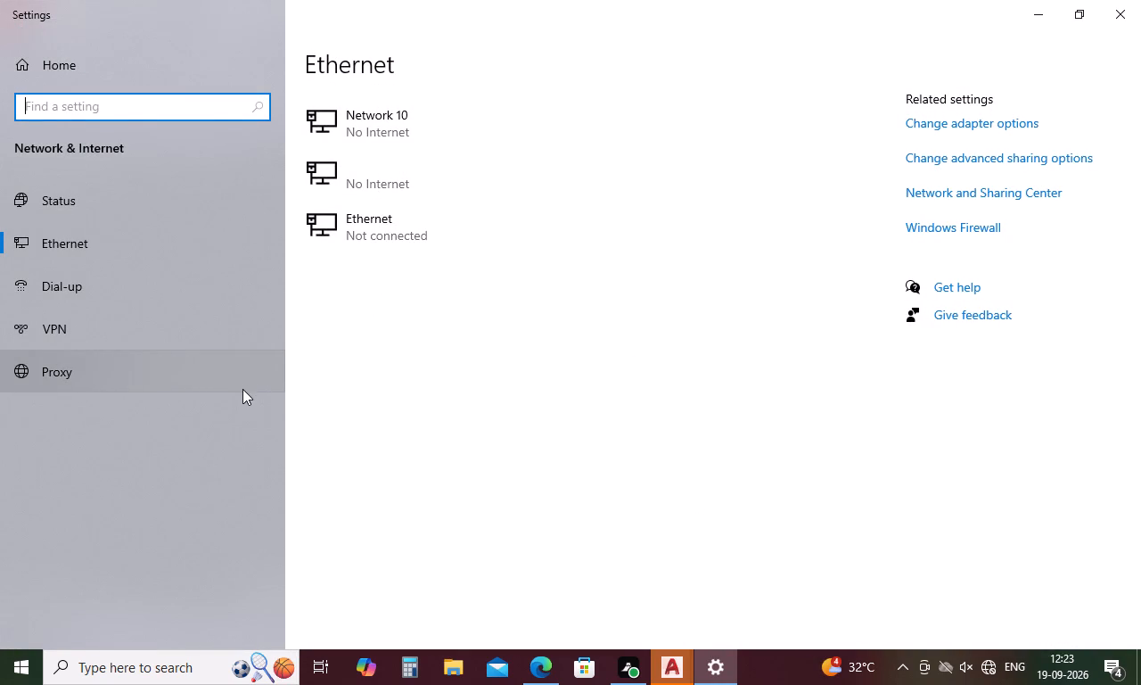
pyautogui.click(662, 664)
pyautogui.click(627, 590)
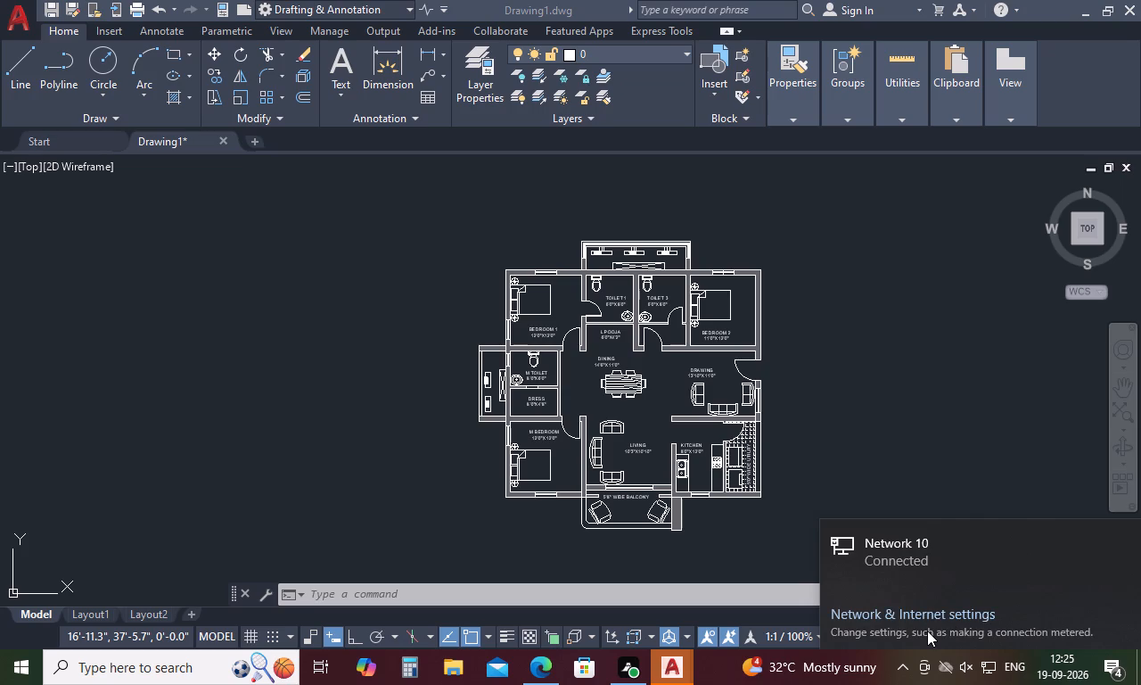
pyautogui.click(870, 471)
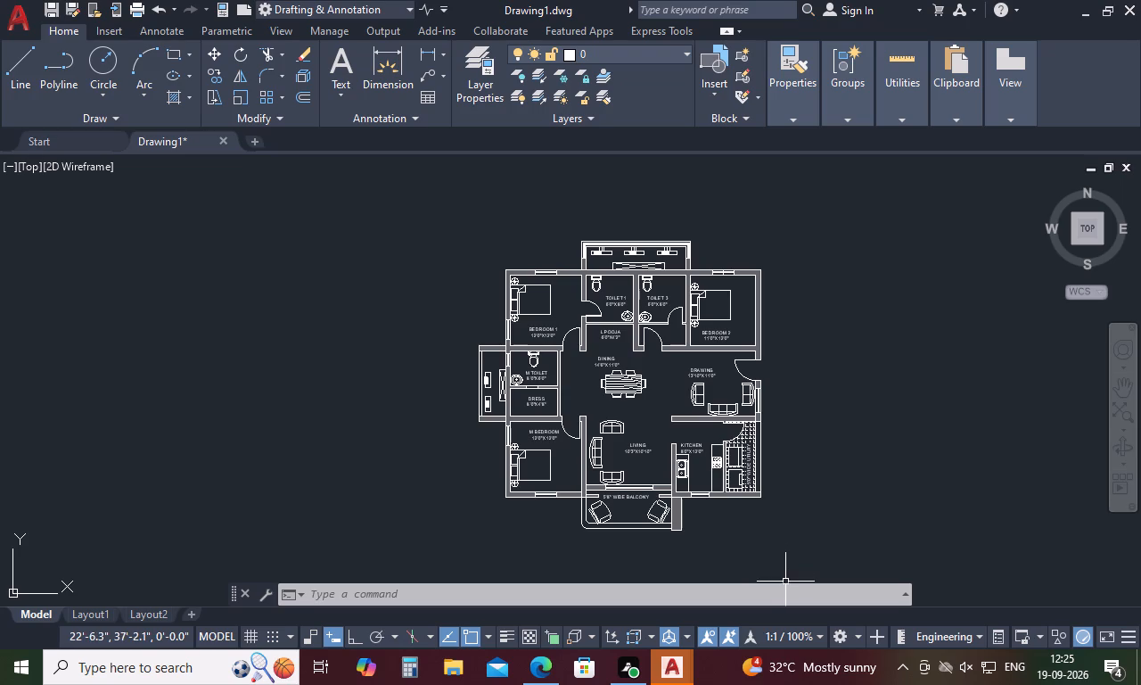
# Offset the outer wall line above Bedroom 2 by 10' outward, away from the floor plan.
pyautogui.scroll(3, 653, 199)
pyautogui.scroll(-1, 653, 202)
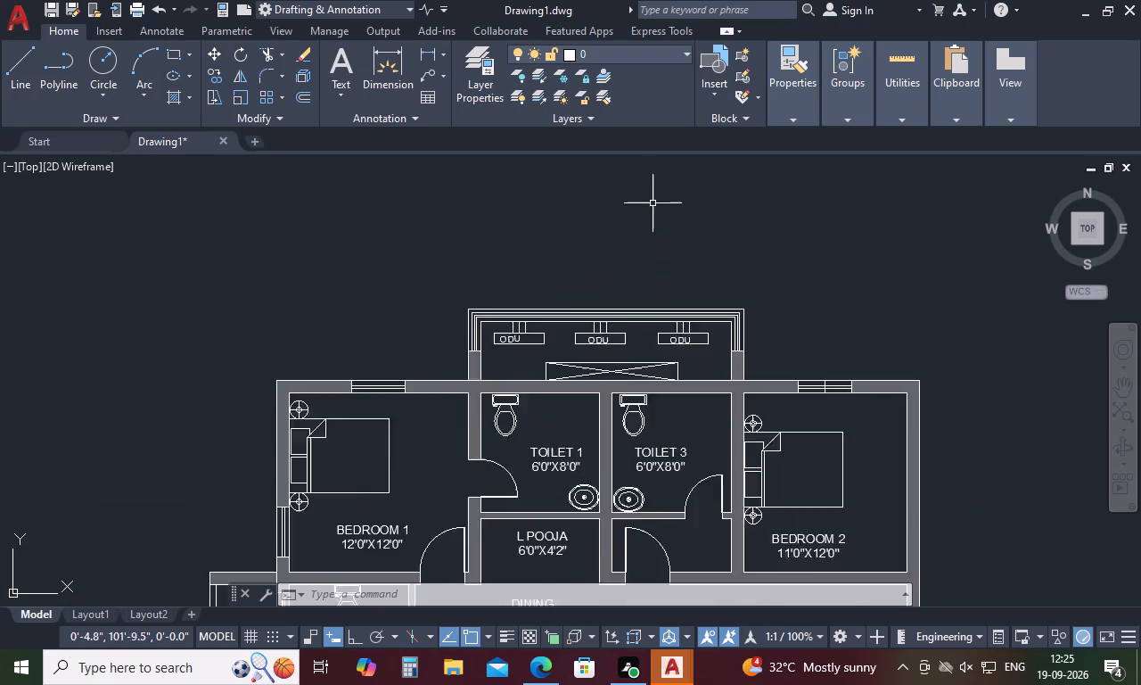
pyautogui.scroll(-4, 653, 203)
pyautogui.scroll(4, 660, 218)
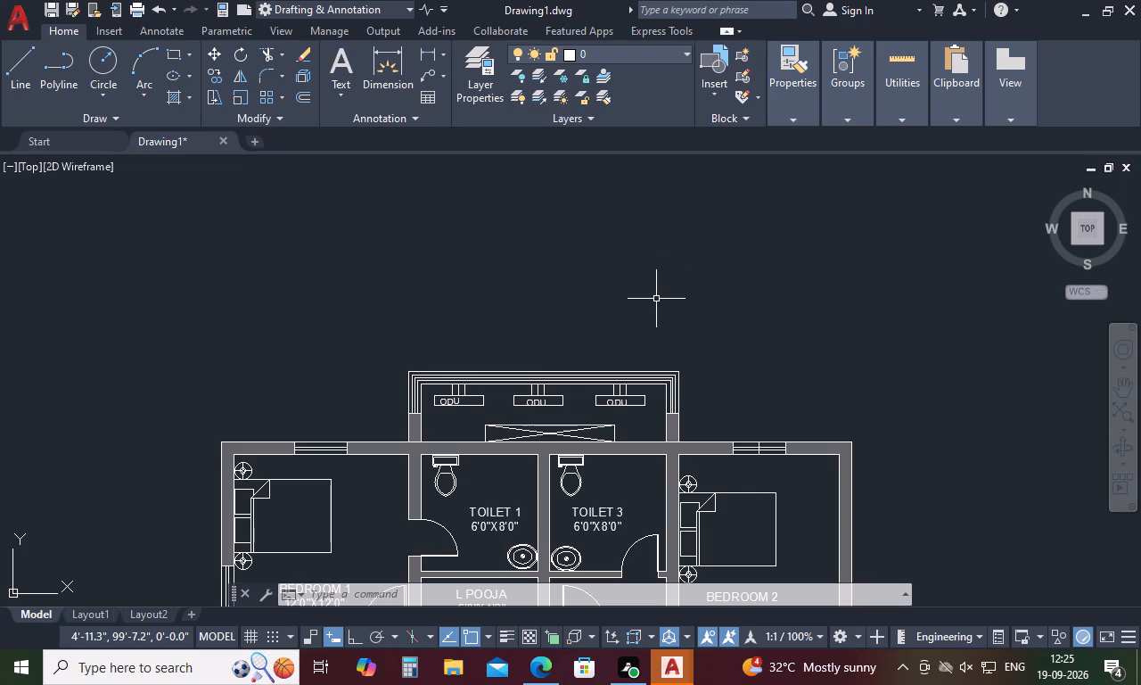
pyautogui.press('o')
pyautogui.press('space')
pyautogui.write('1')
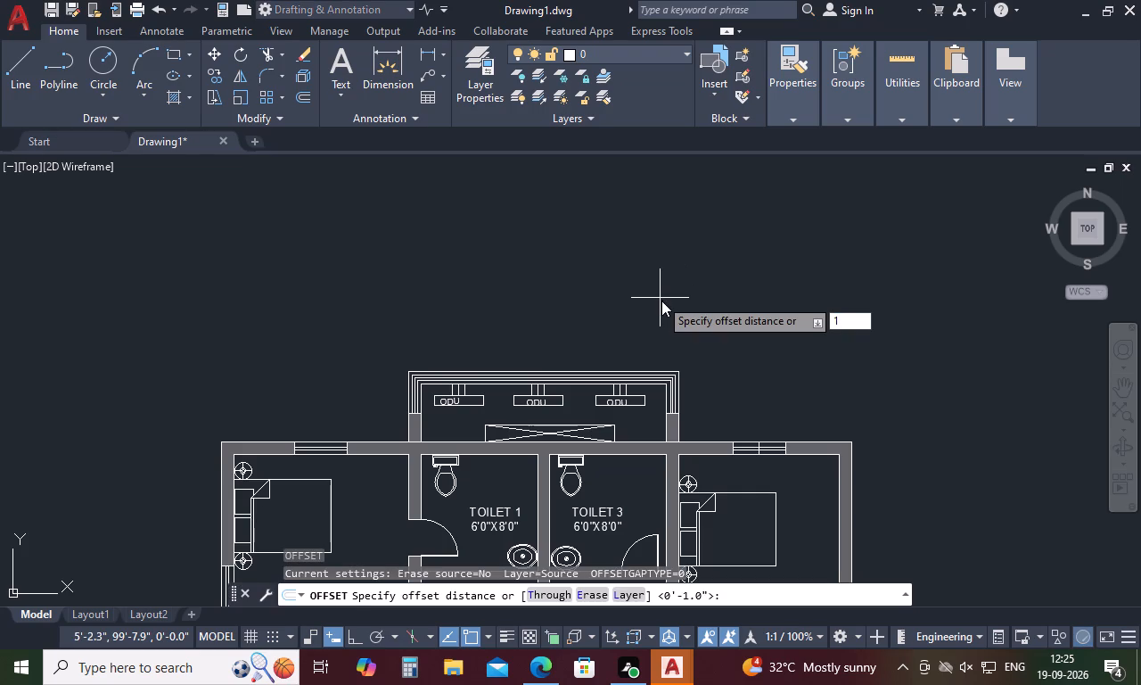
pyautogui.write("0'")
pyautogui.press('space')
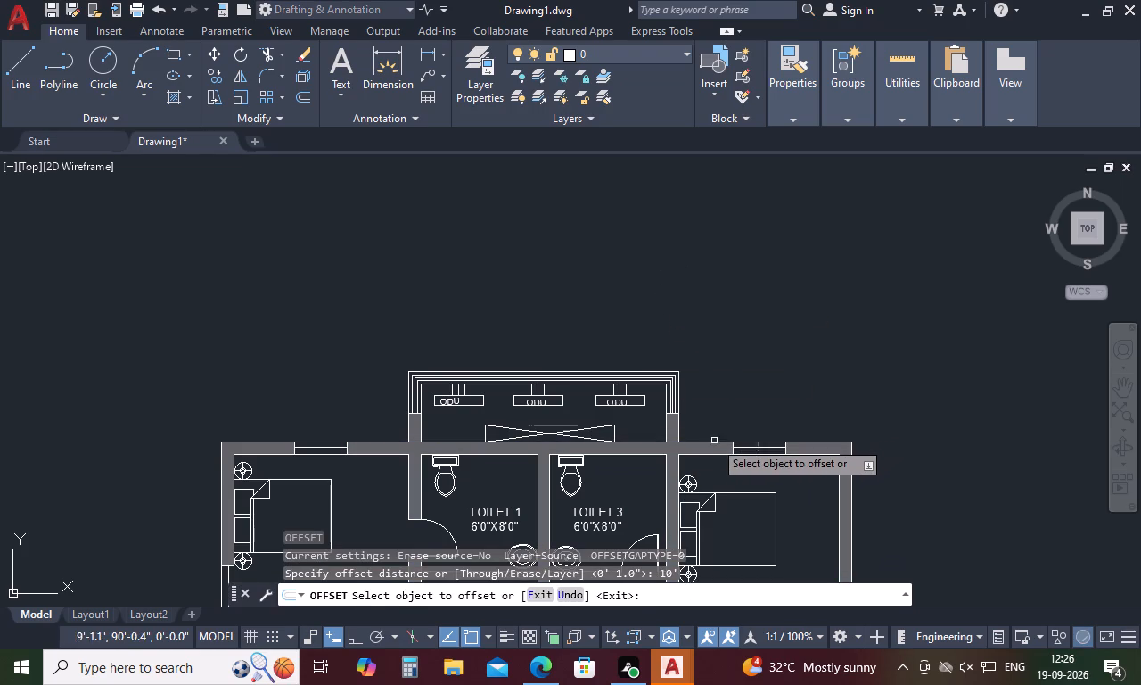
pyautogui.click(714, 441)
pyautogui.click(739, 317)
pyautogui.press('space')
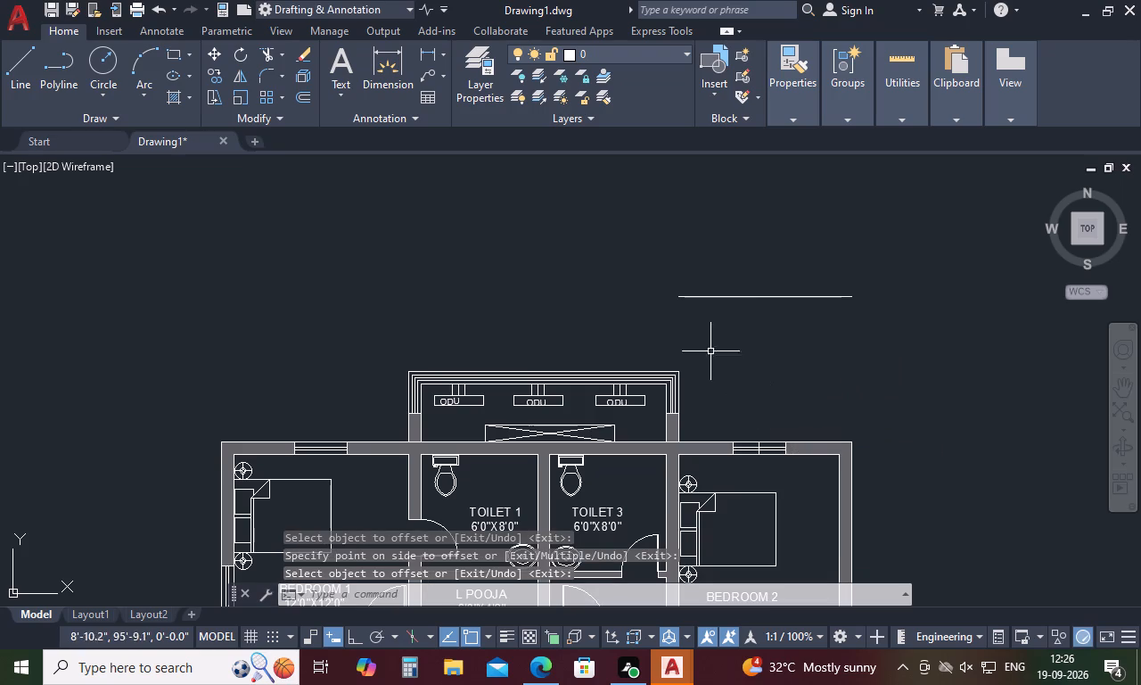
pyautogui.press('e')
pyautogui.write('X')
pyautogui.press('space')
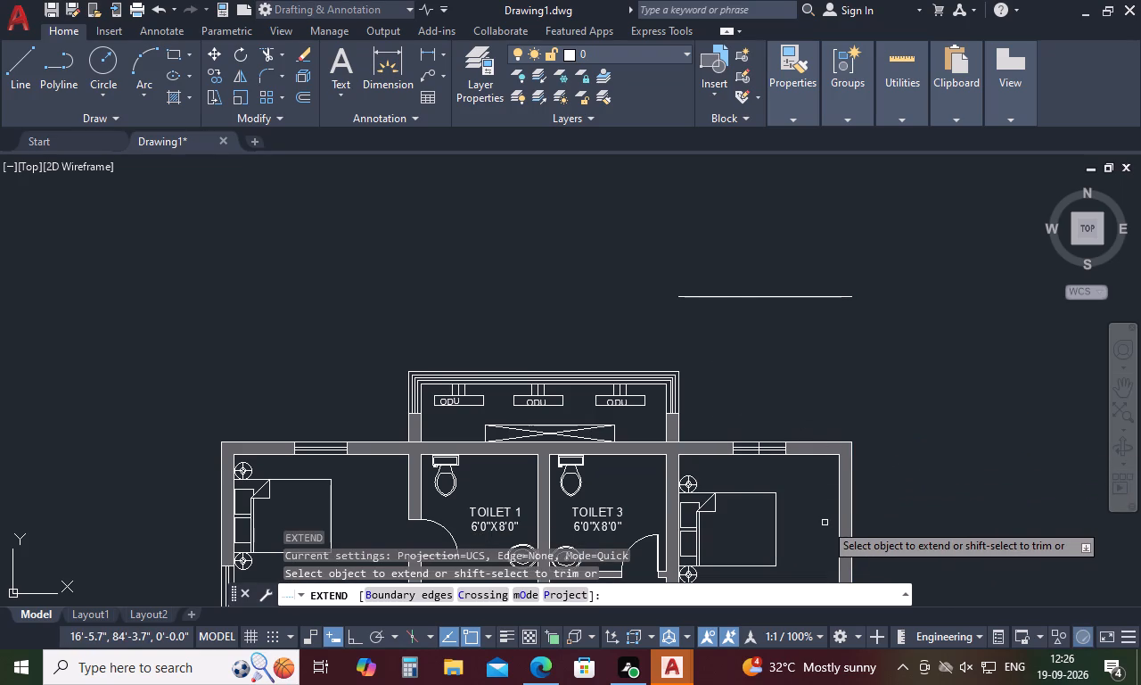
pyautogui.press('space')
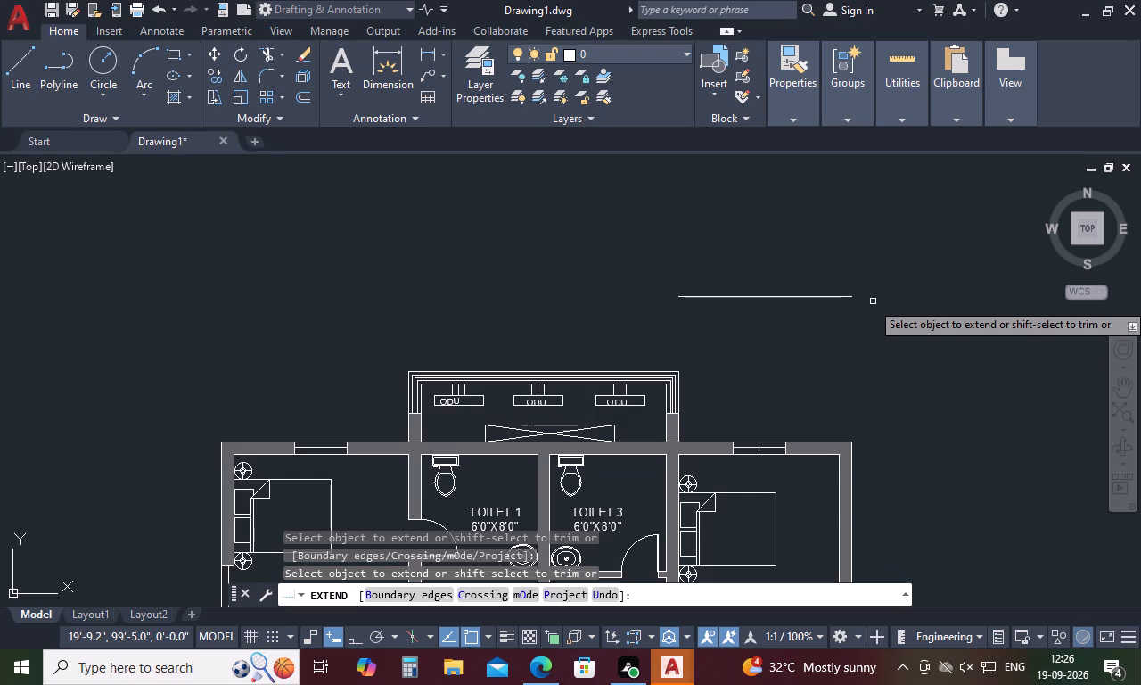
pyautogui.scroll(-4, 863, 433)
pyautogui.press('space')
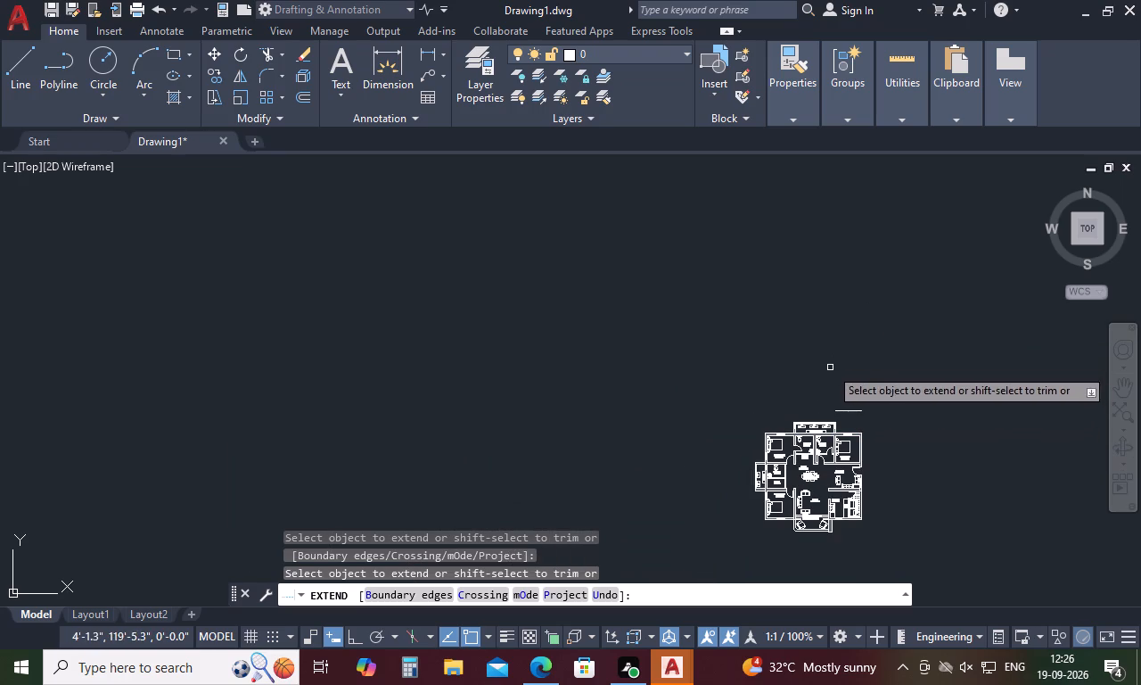
# With Ortho on, draw a closed rectangular room outline 10' wide and 12' high in the empty area above the floor plan.
pyautogui.write('L')
pyautogui.press('space')
pyautogui.click(685, 234)
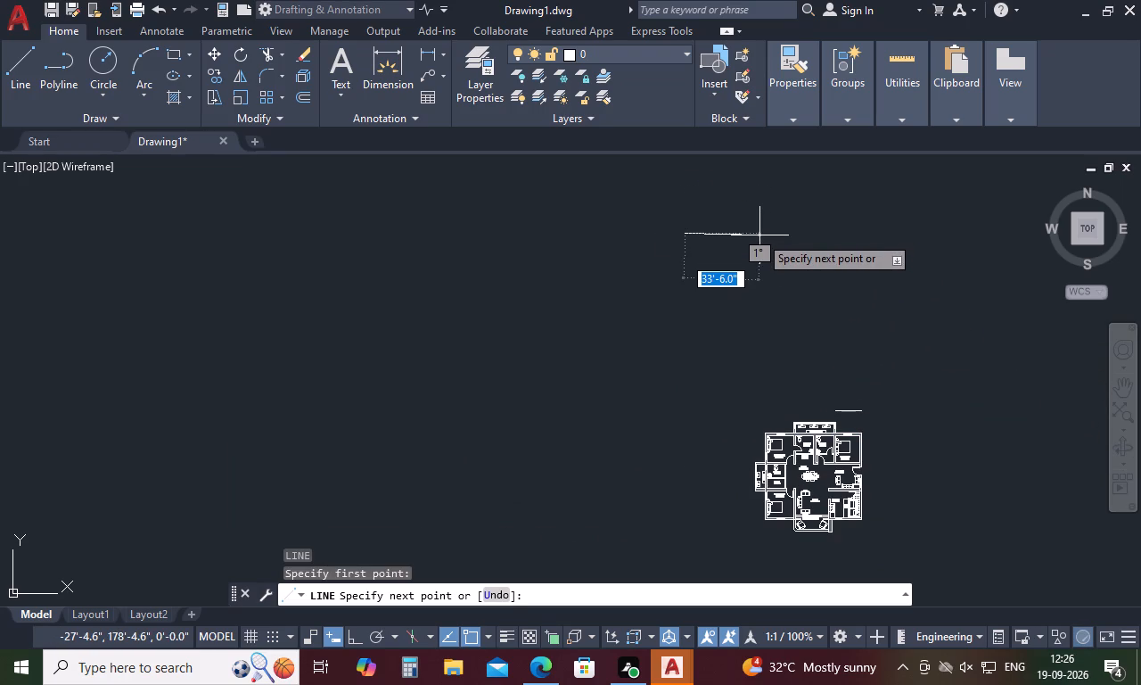
pyautogui.press('F8')
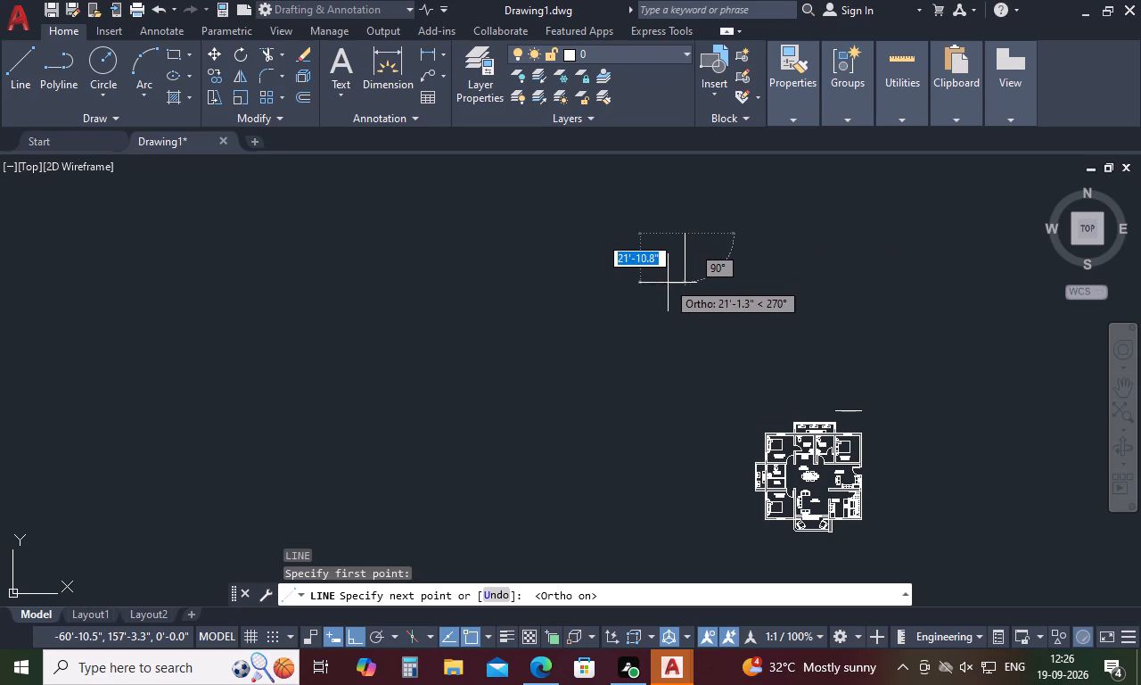
pyautogui.write("12'")
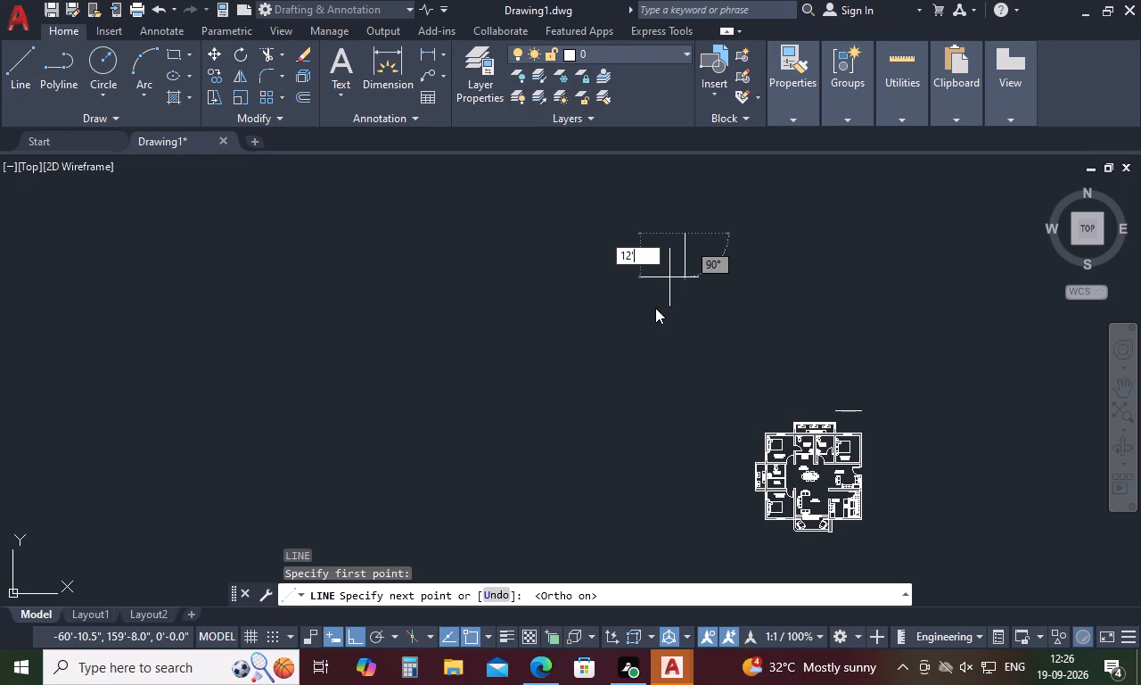
pyautogui.press('space')
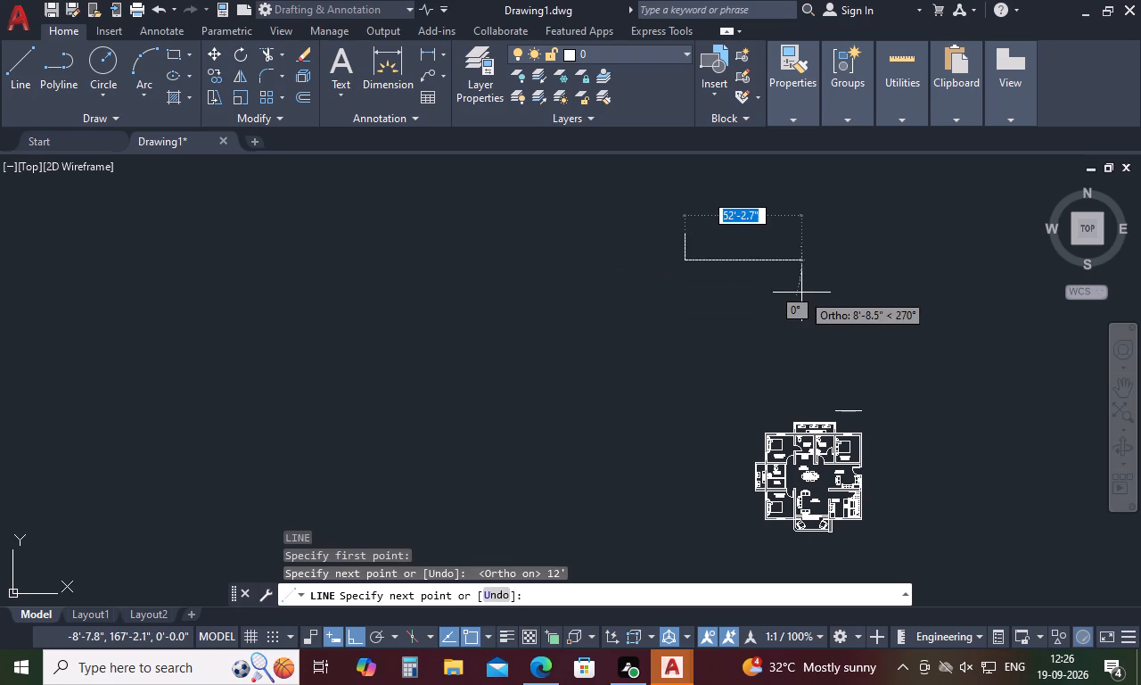
pyautogui.scroll(2, 707, 217)
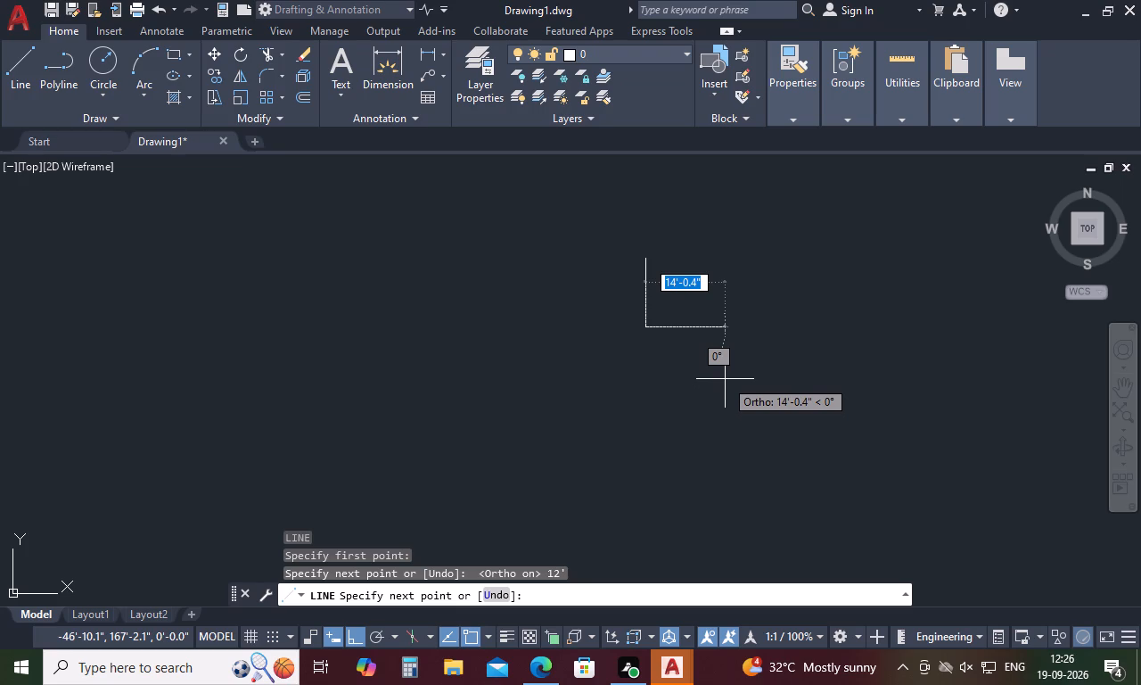
pyautogui.write("10'")
pyautogui.press('space')
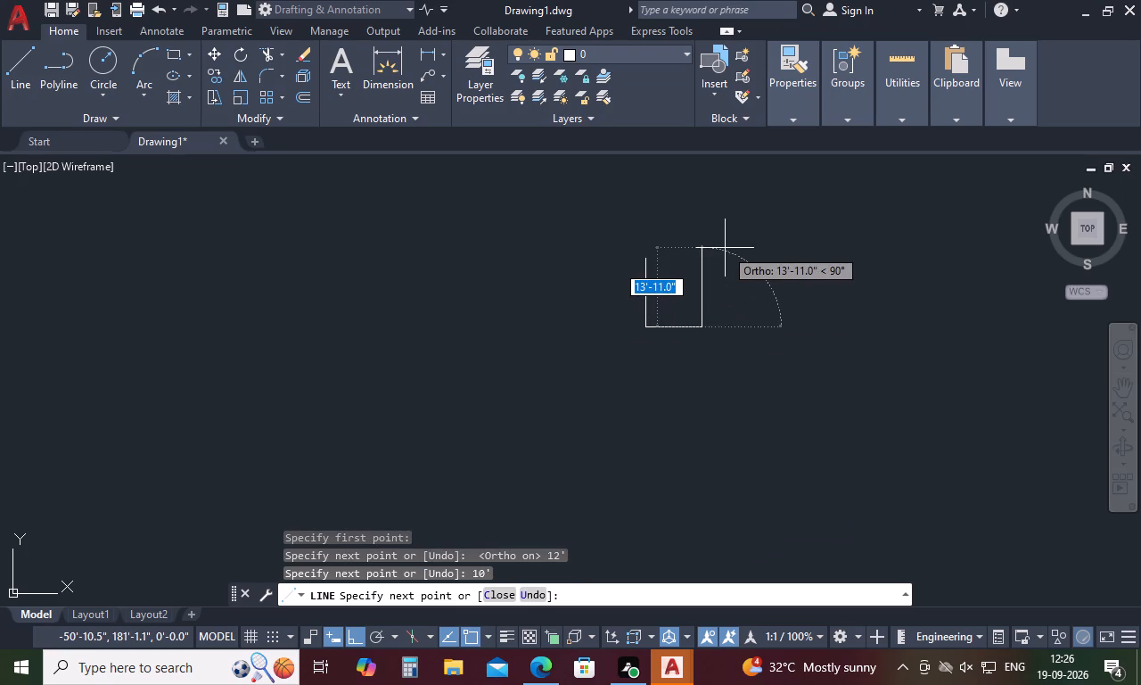
pyautogui.press('1')
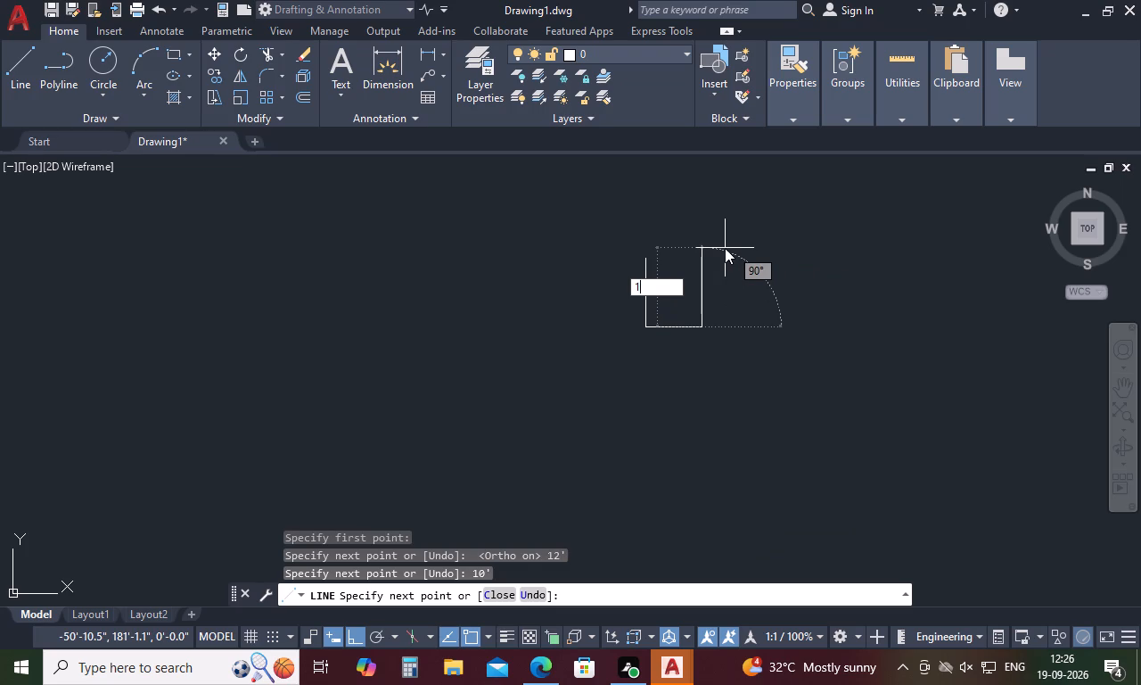
pyautogui.write("2'")
pyautogui.press('space')
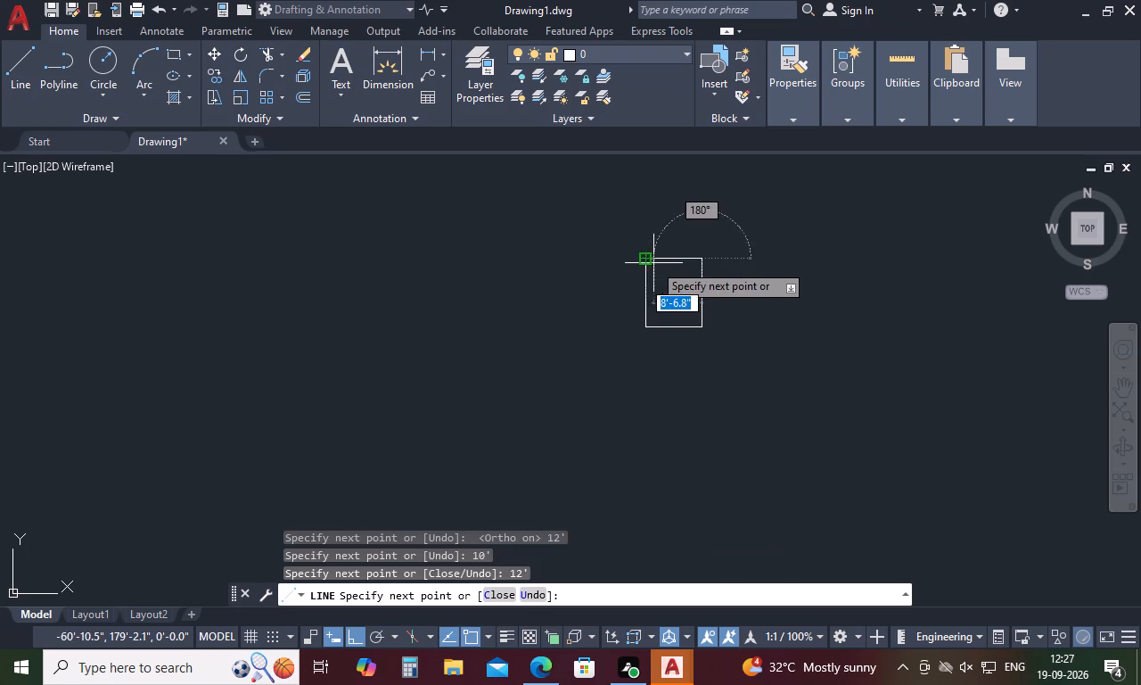
pyautogui.click(645, 258)
pyautogui.press('Escape')
# Offset all four sides of the new rectangle outward by 10" to form the outer wall lines.
pyautogui.write('O 10')
pyautogui.press('space')
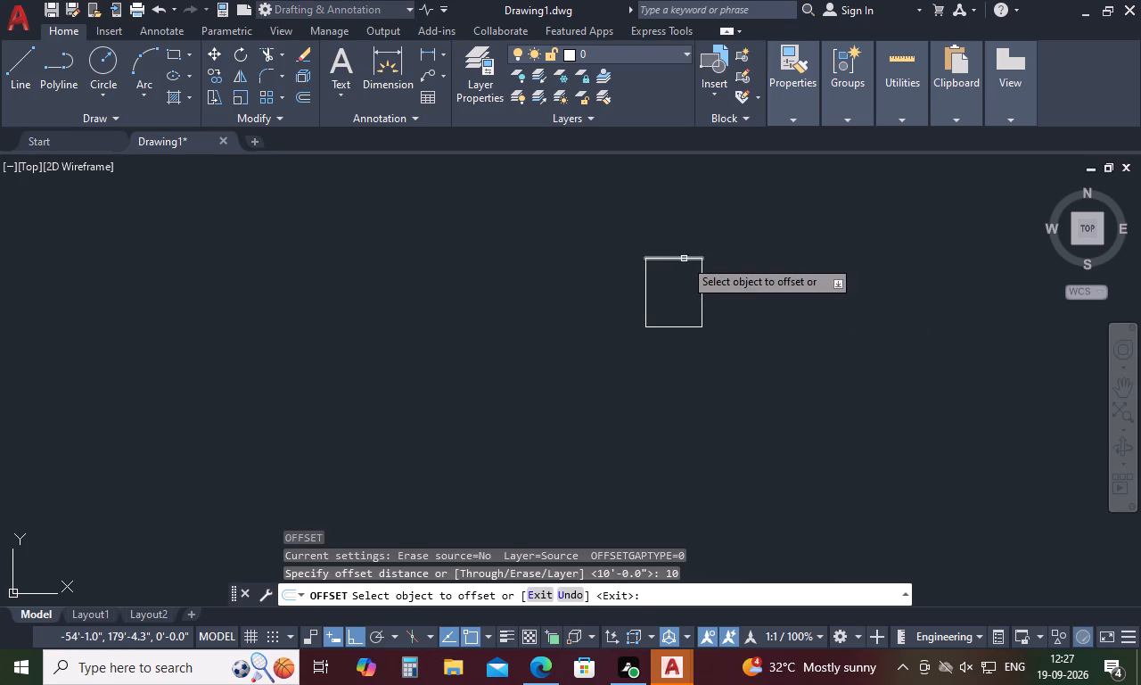
pyautogui.click(683, 259)
pyautogui.click(684, 221)
pyautogui.click(702, 284)
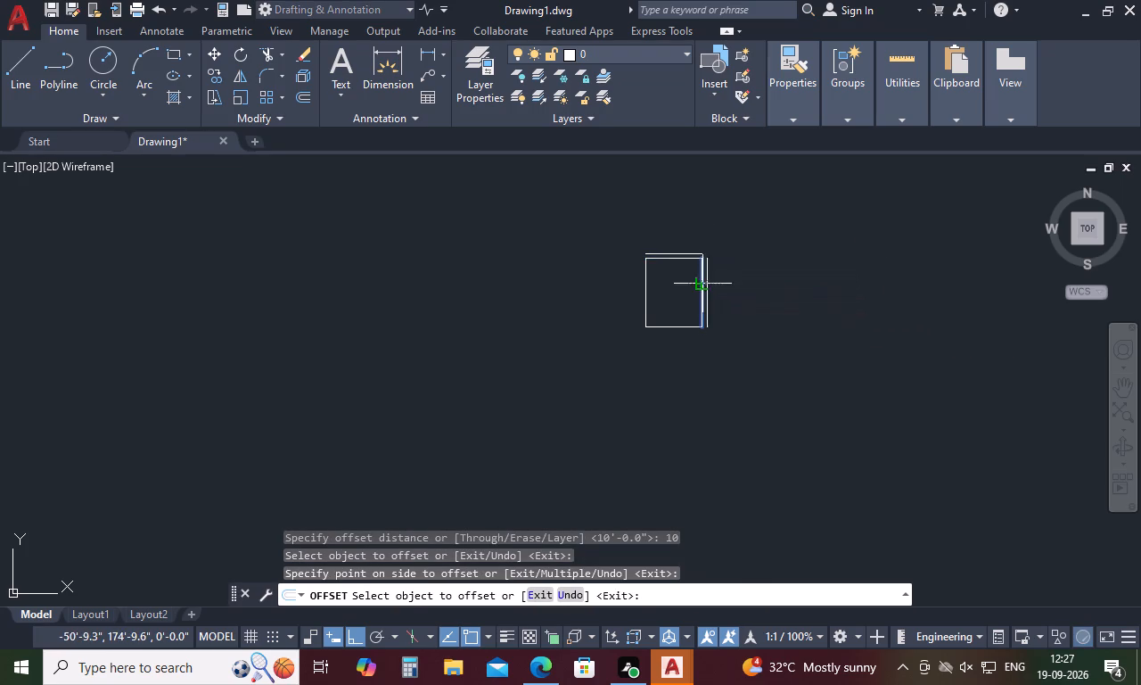
pyautogui.click(801, 285)
pyautogui.moveTo(677, 328); pyautogui.dragTo(677, 339)
pyautogui.click(676, 392)
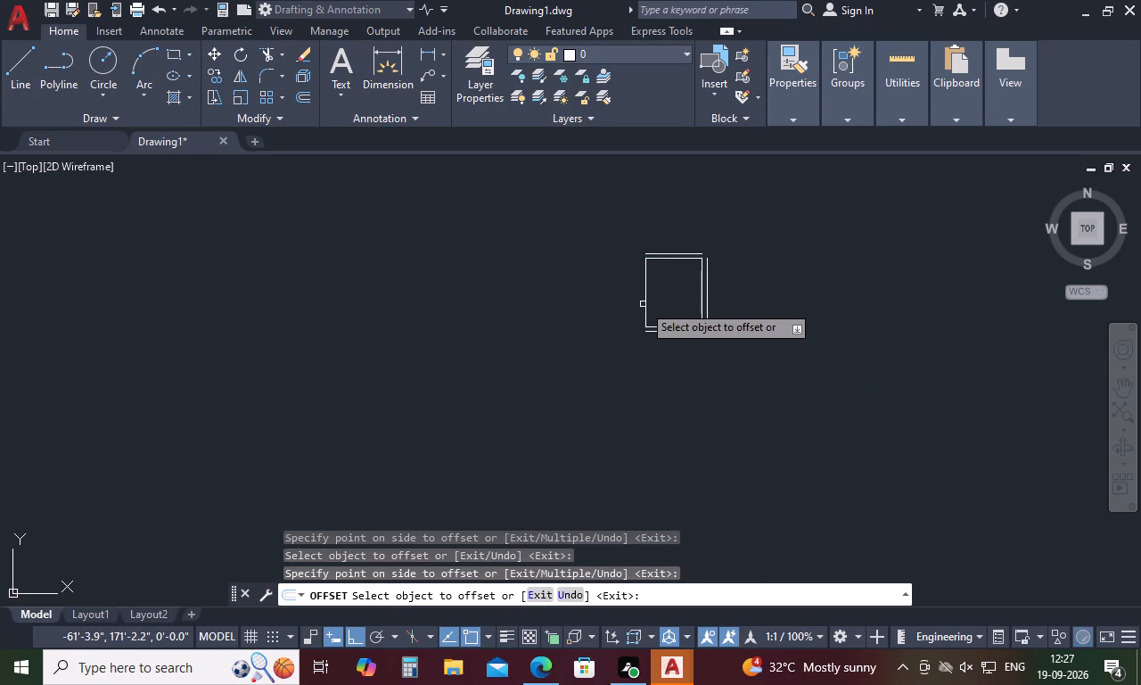
pyautogui.click(644, 295)
pyautogui.click(598, 301)
pyautogui.press('space')
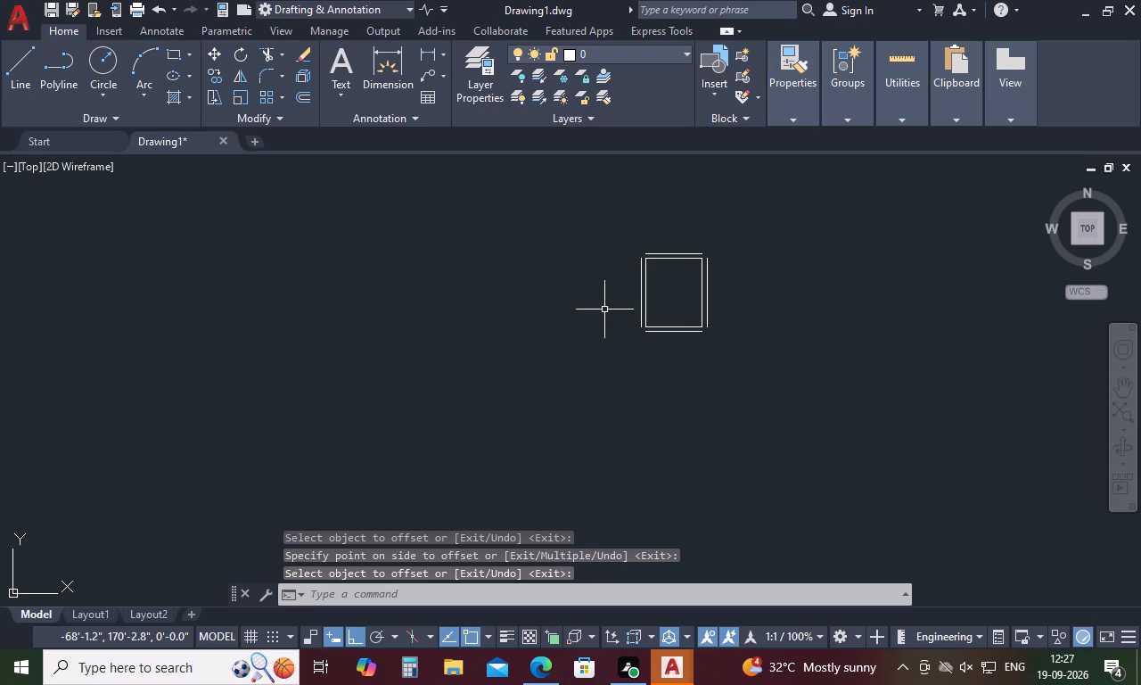
# Fillet the four outer wall lines together with zero radius so that all four corners meet squarely.
pyautogui.write('F')
pyautogui.press('space')
pyautogui.write('M')
pyautogui.press('space')
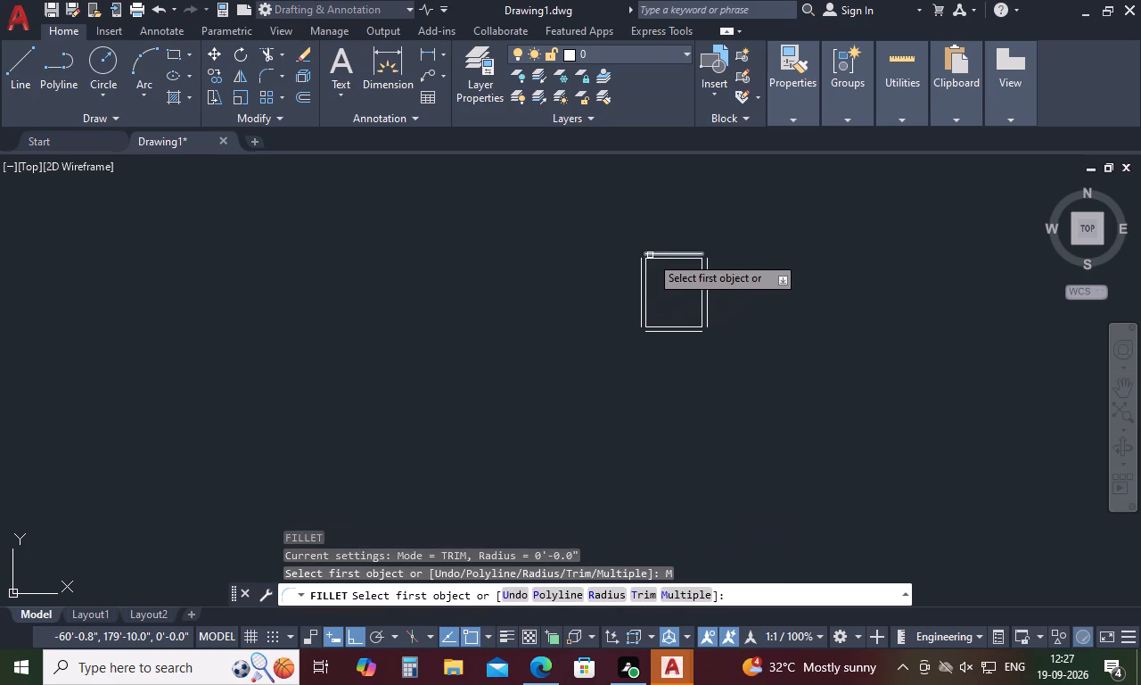
pyautogui.click(650, 254)
pyautogui.click(640, 263)
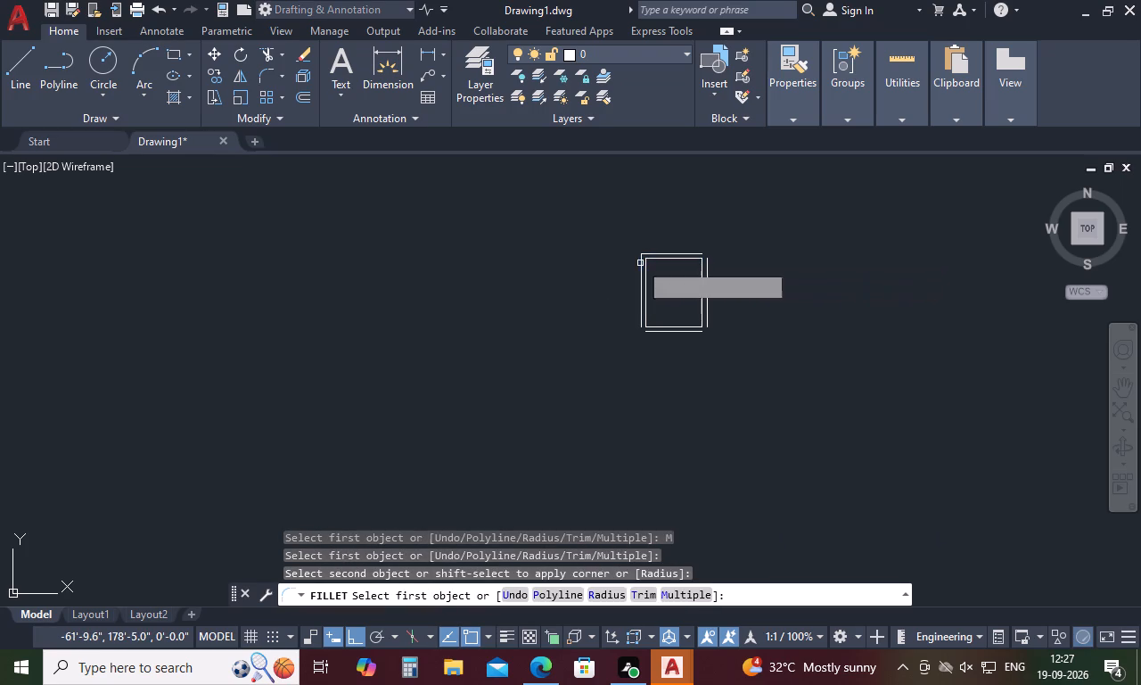
pyautogui.click(641, 327)
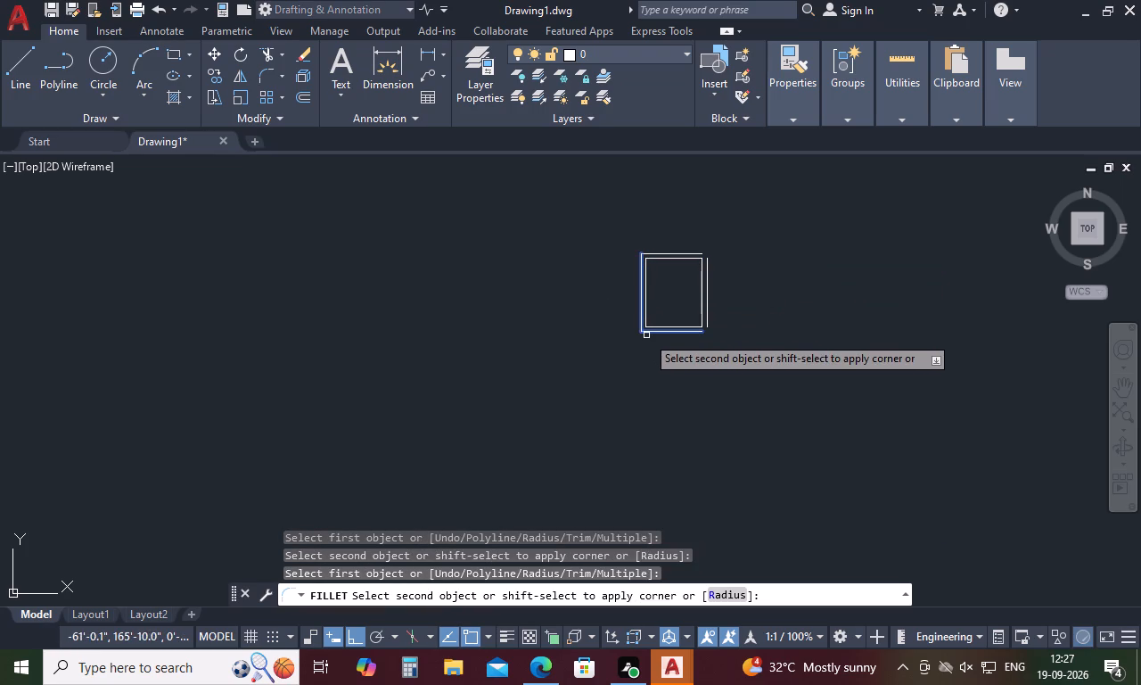
pyautogui.click(649, 333)
pyautogui.press('space')
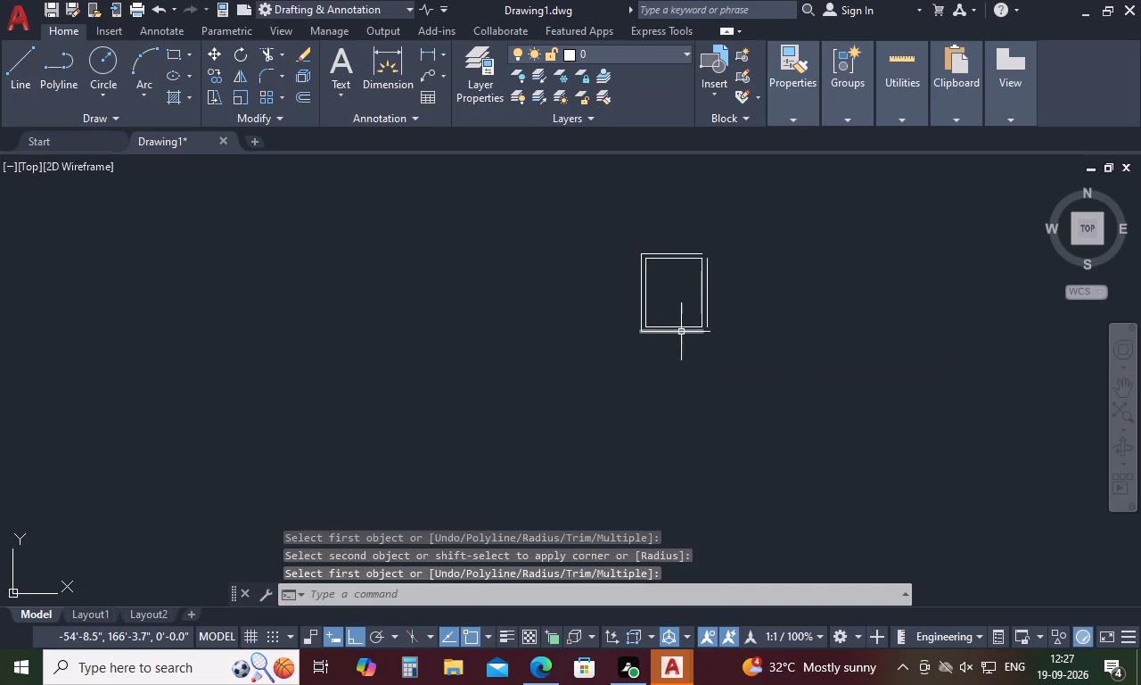
pyautogui.press('space')
pyautogui.click(681, 332)
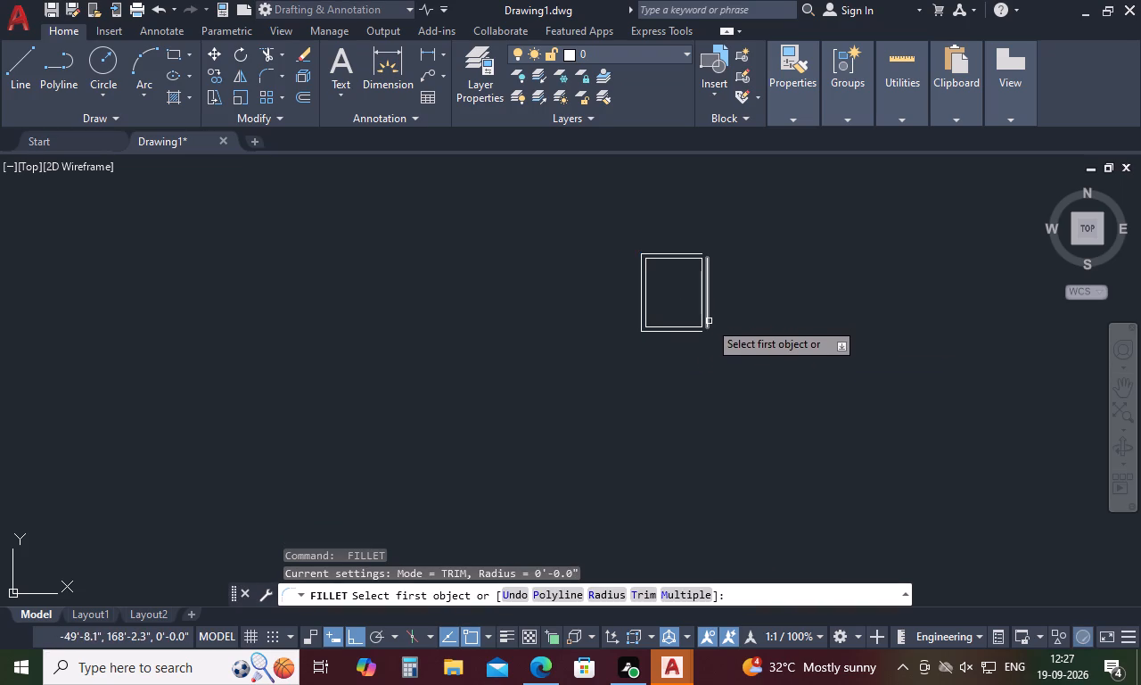
pyautogui.click(709, 321)
pyautogui.click(698, 334)
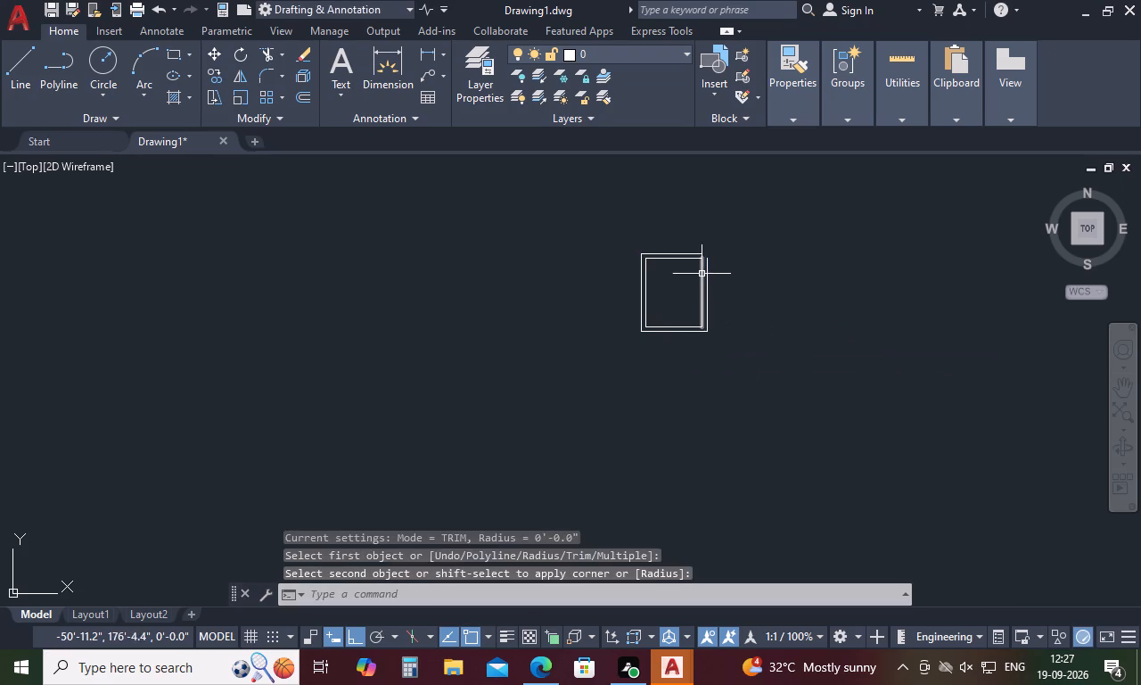
pyautogui.press('space')
pyautogui.click(702, 254)
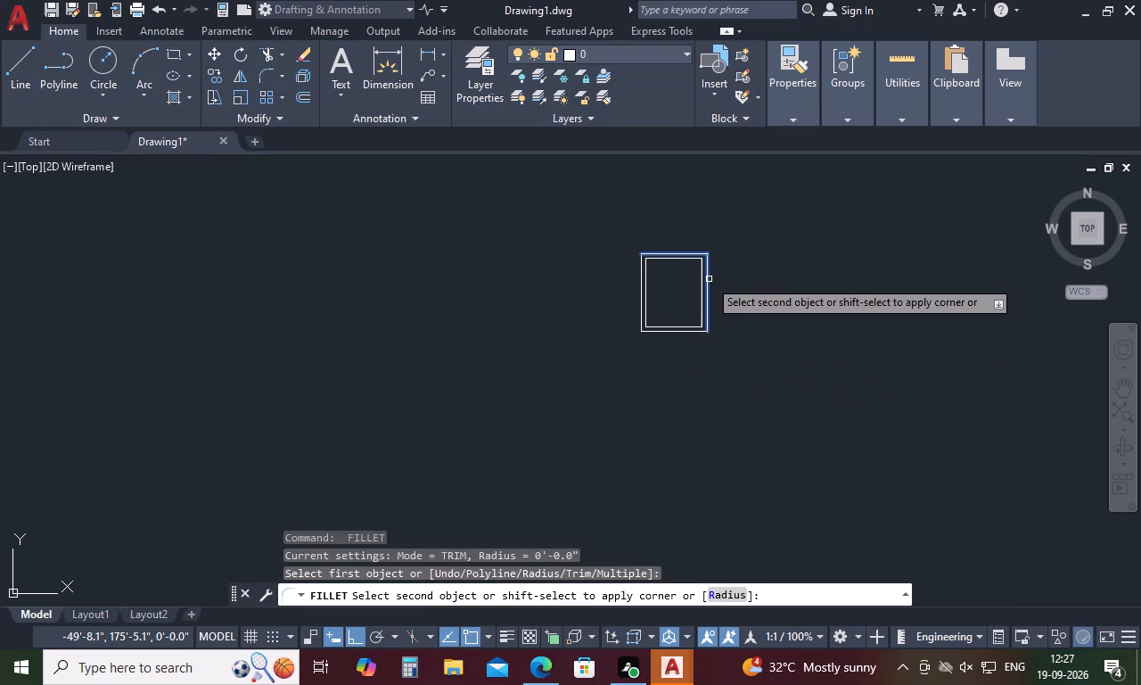
pyautogui.click(709, 279)
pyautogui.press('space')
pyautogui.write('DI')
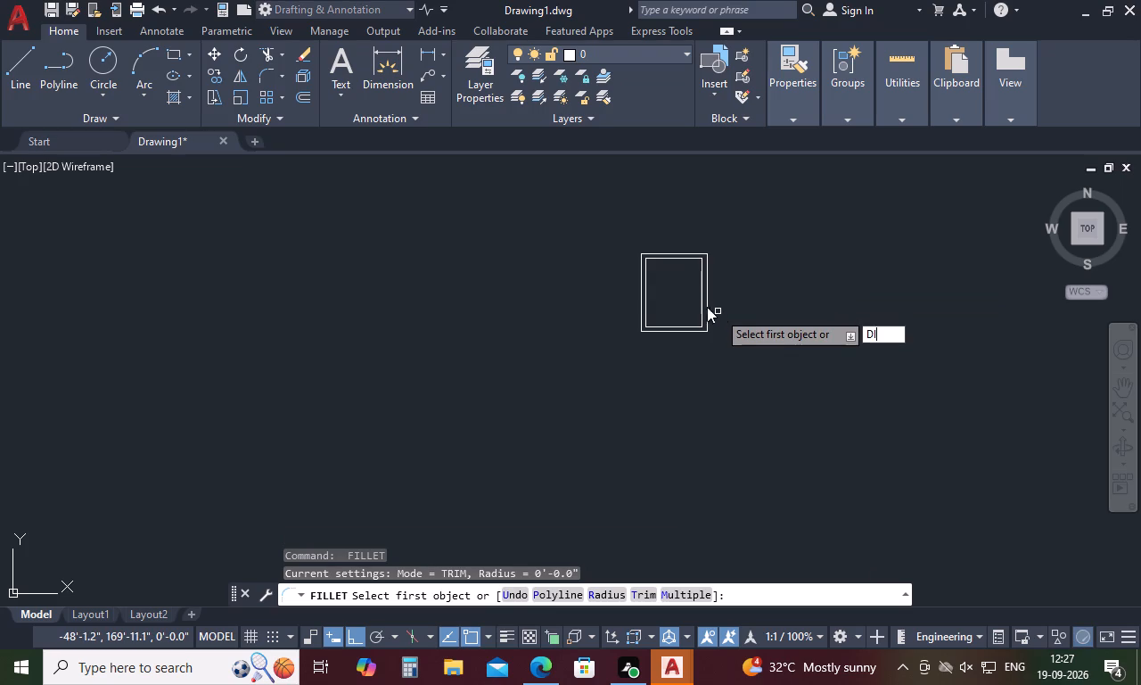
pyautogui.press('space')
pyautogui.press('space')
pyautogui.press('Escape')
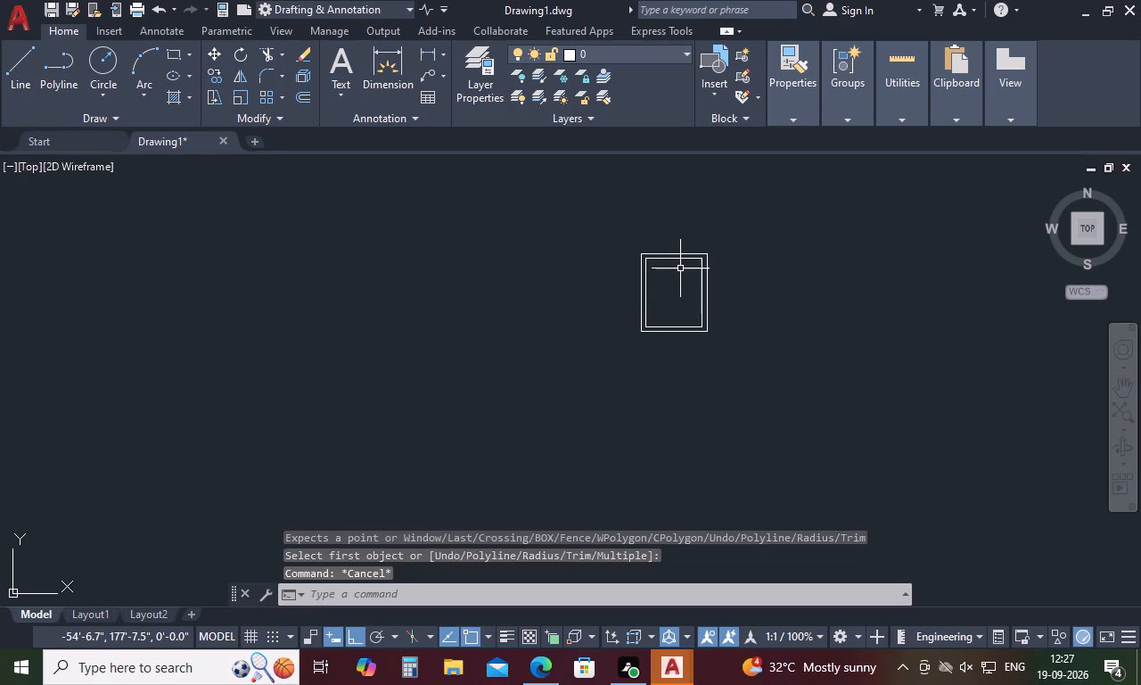
# Measure the inner height and inner width of the new room between its inner wall corners.
pyautogui.write('DI')
pyautogui.press('space')
pyautogui.scroll(3, 664, 264)
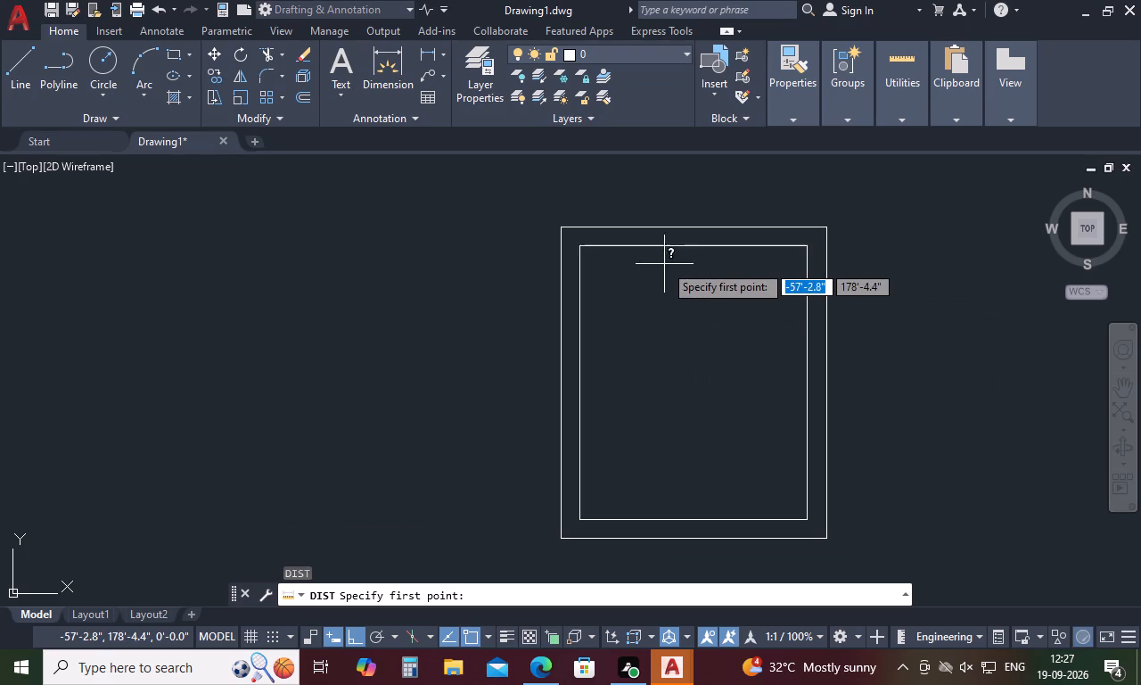
pyautogui.click(581, 251)
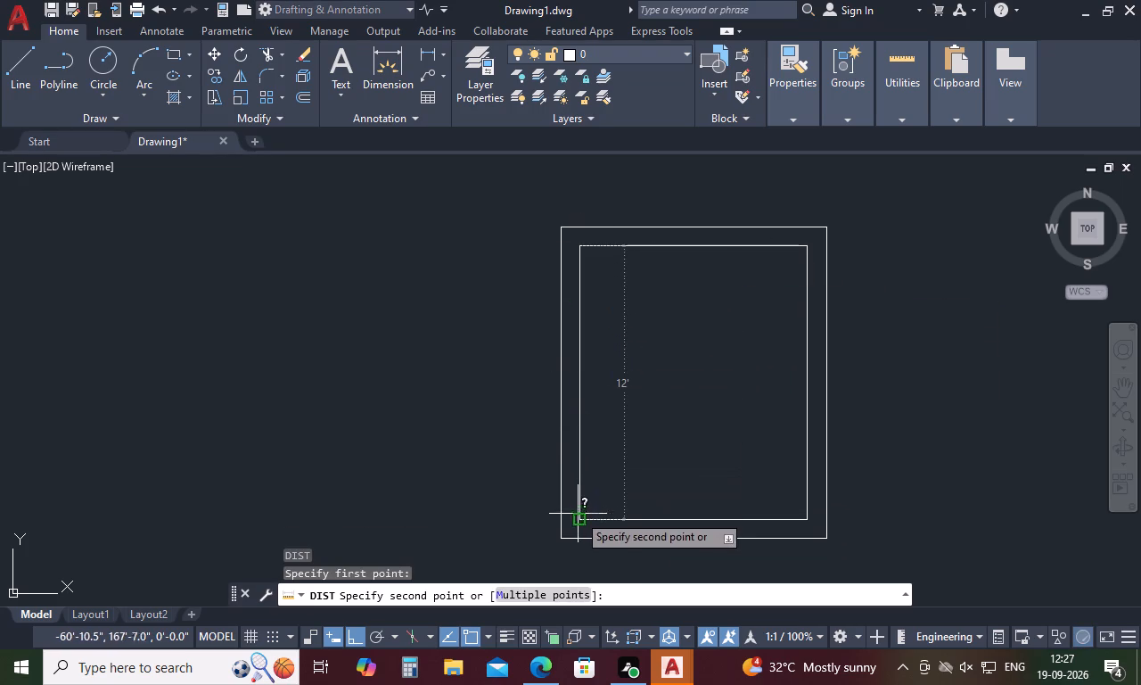
pyautogui.press('space')
pyautogui.press('space')
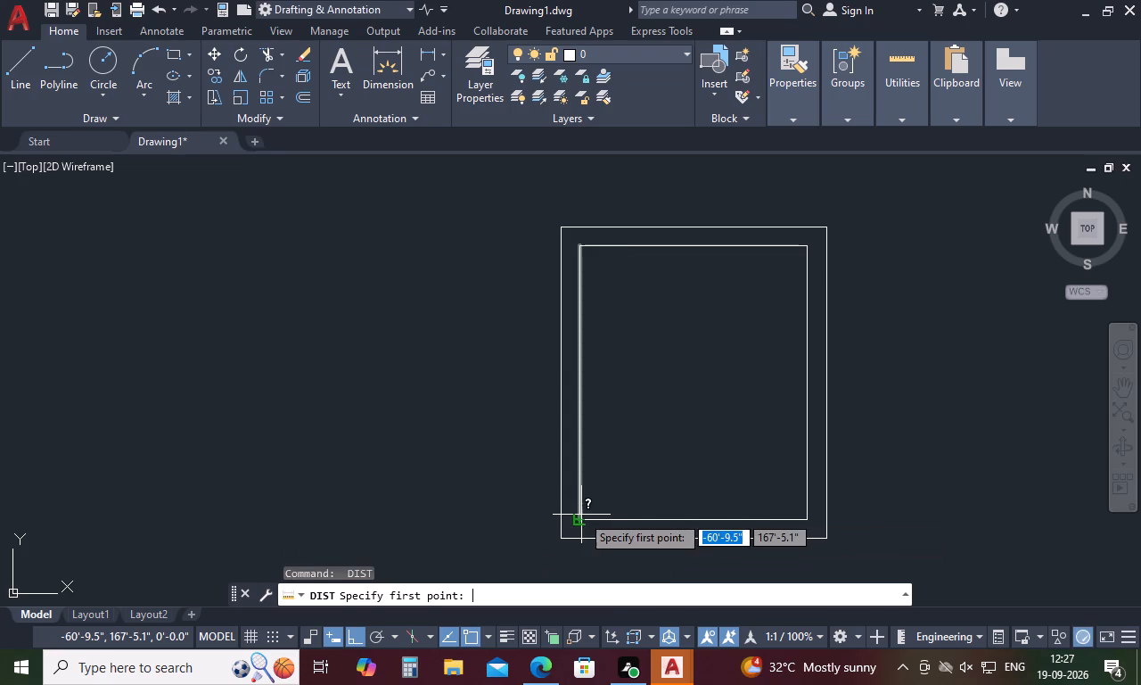
pyautogui.click(579, 523)
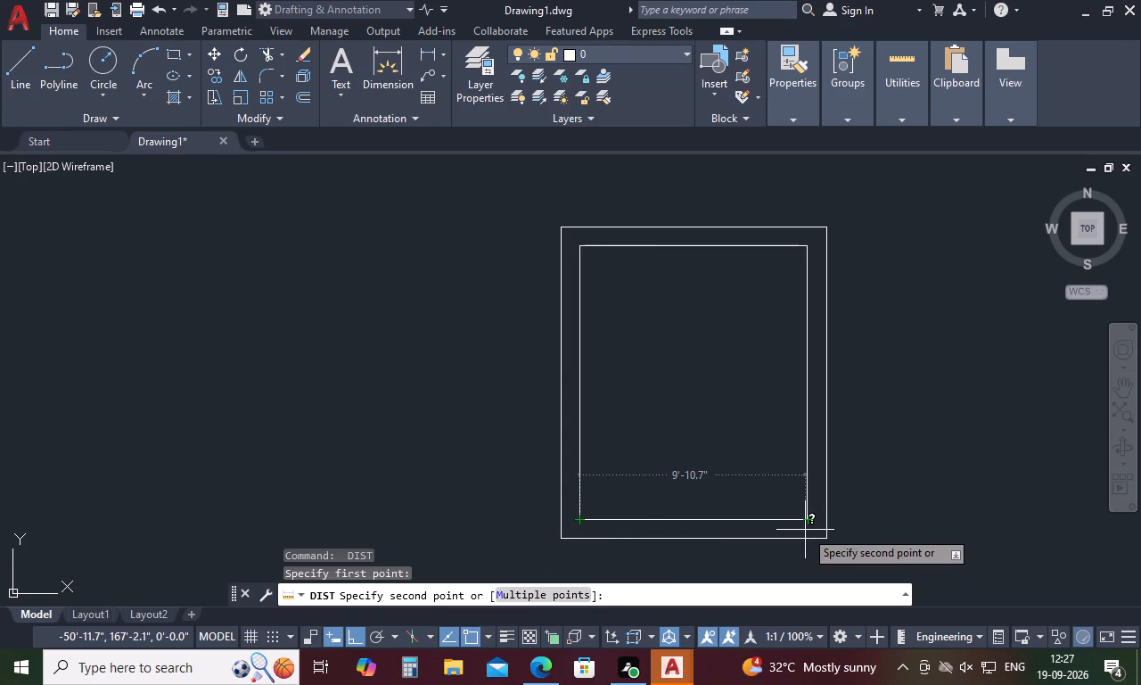
pyautogui.press('Escape')
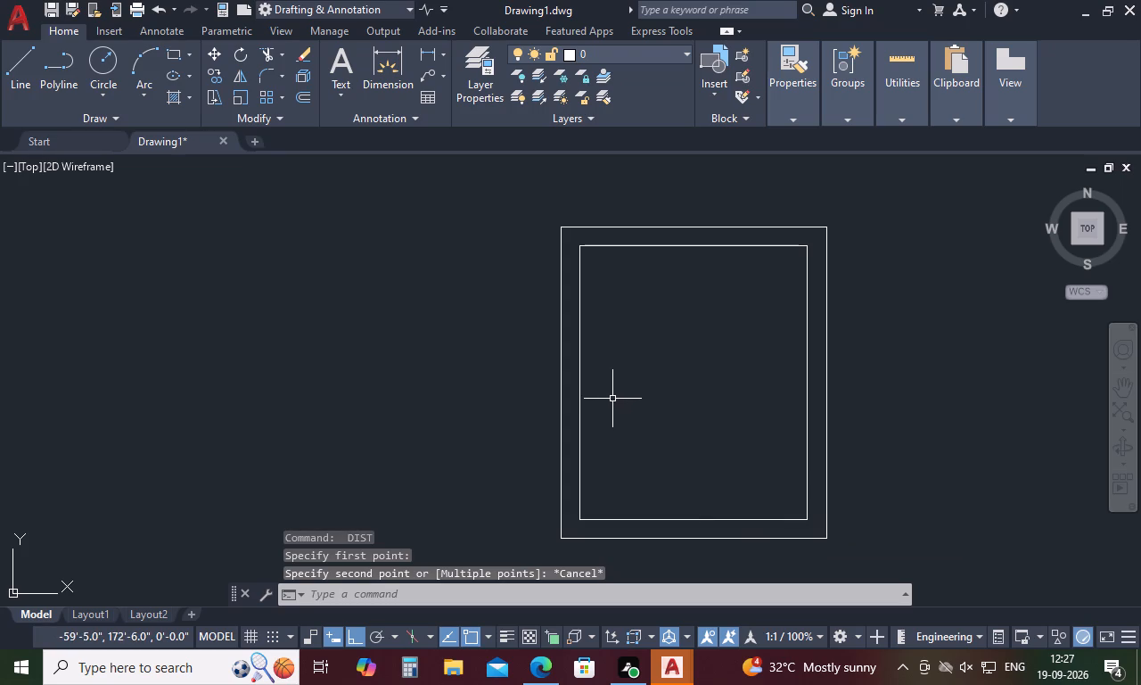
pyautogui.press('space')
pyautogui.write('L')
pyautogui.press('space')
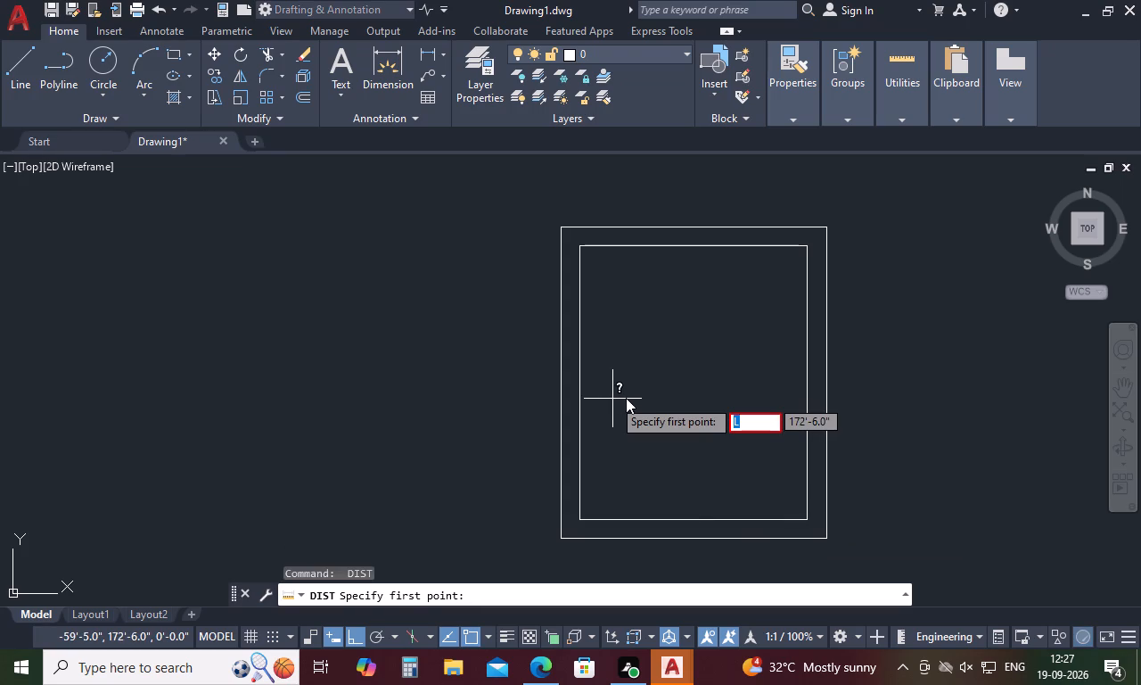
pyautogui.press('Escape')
# Draw a 5' horizontal line outward from the room's upper-right outer corner, continuing the top wall line.
pyautogui.write('L')
pyautogui.press('space')
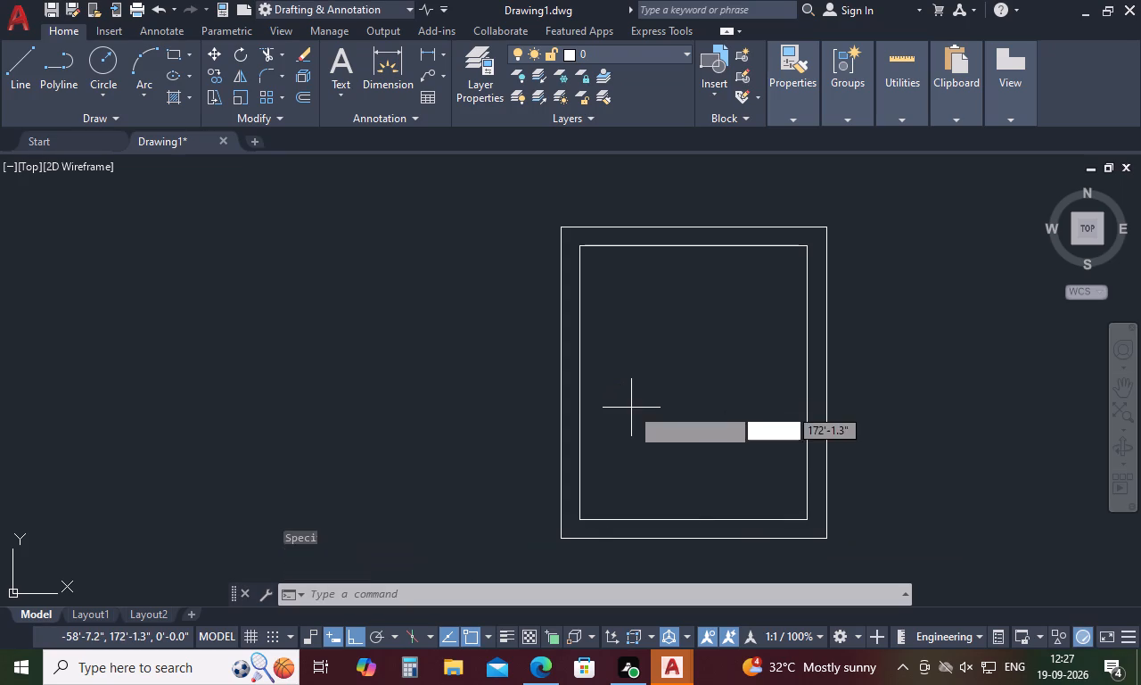
pyautogui.click(829, 230)
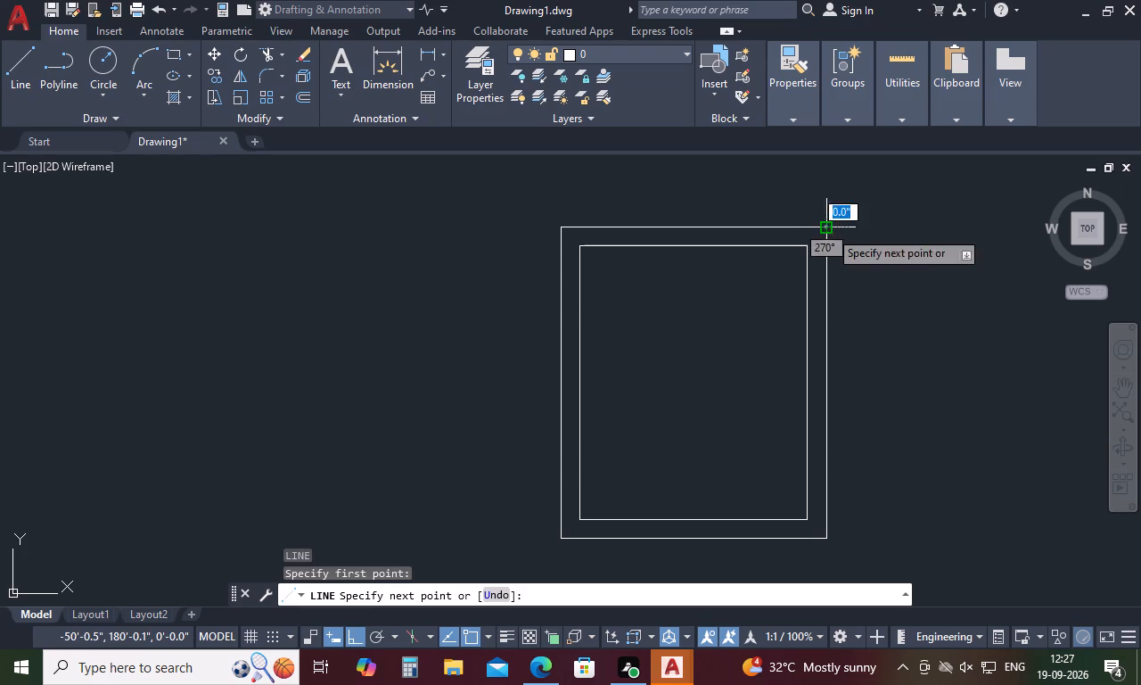
pyautogui.scroll(-3, 875, 257)
pyautogui.scroll(2, 946, 241)
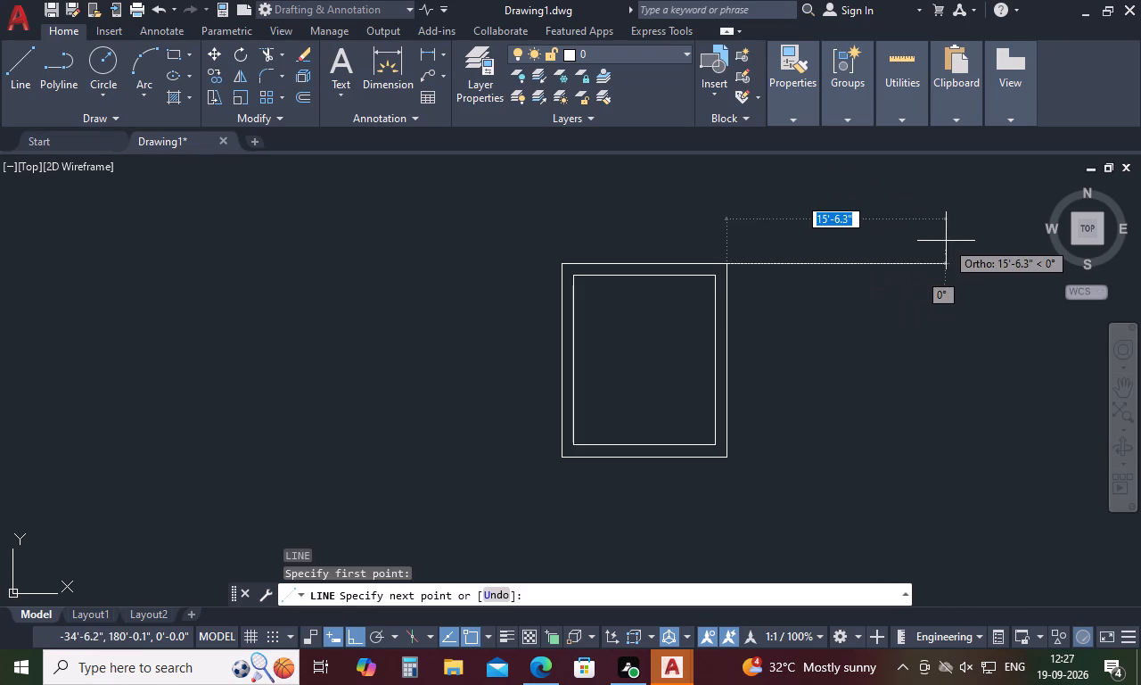
pyautogui.scroll(2, 923, 292)
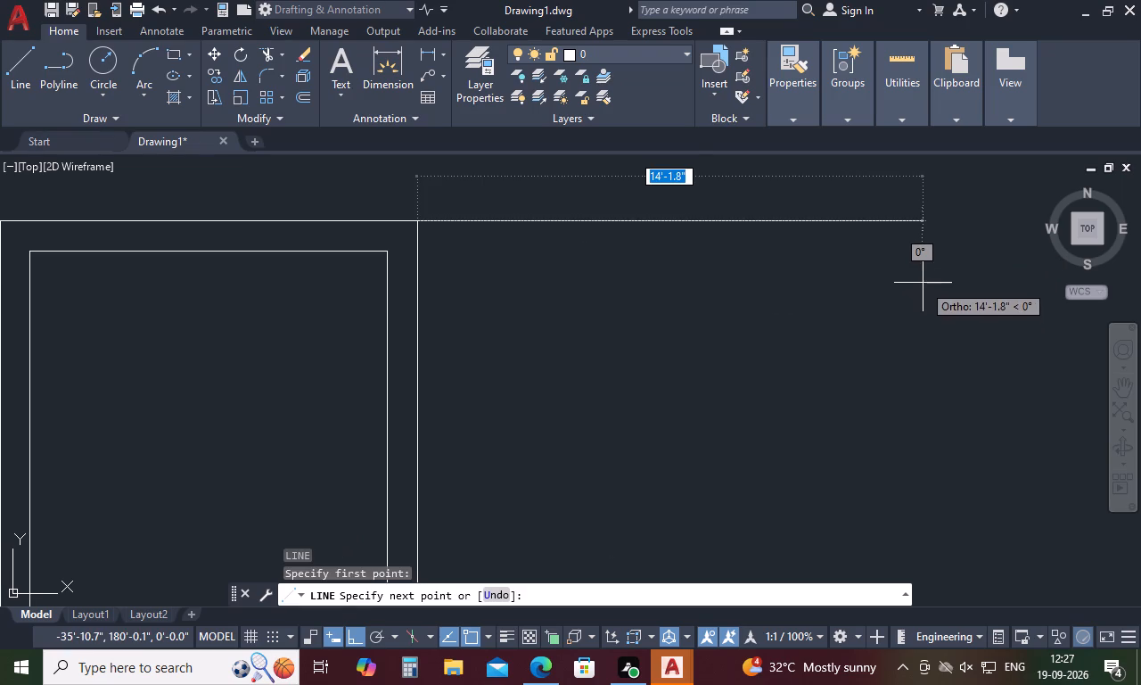
pyautogui.write("5'")
pyautogui.press('space')
pyautogui.press('Escape')
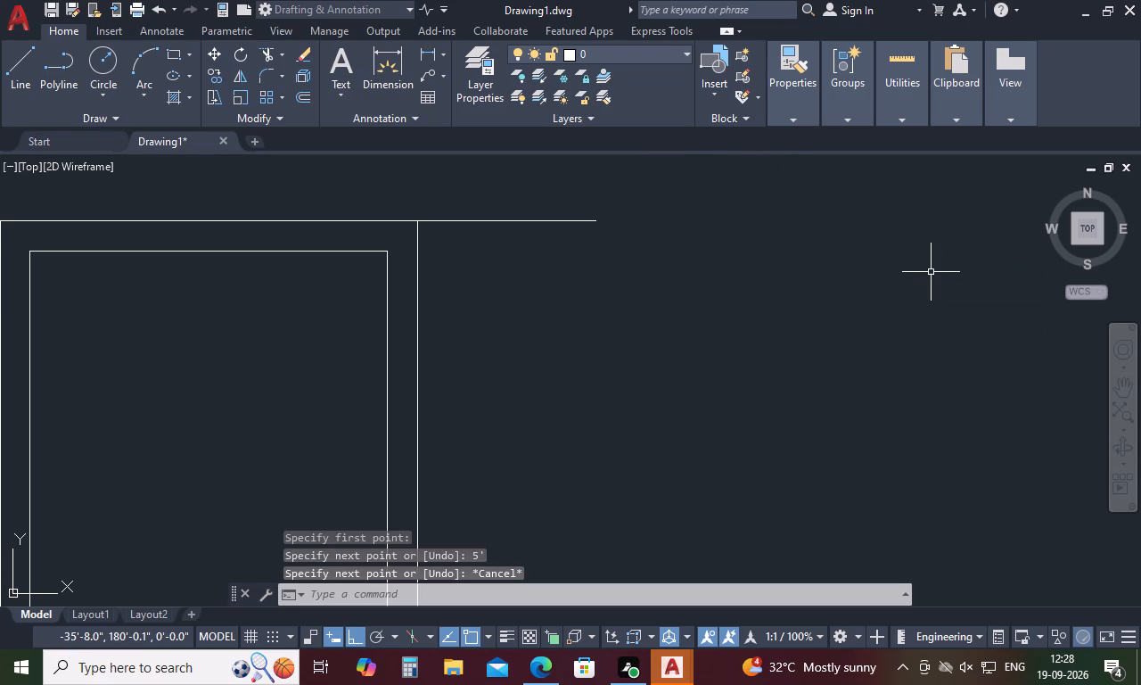
# Offset the new 5' line downward by 10" to form the adjoining space's top wall.
pyautogui.write('O 10')
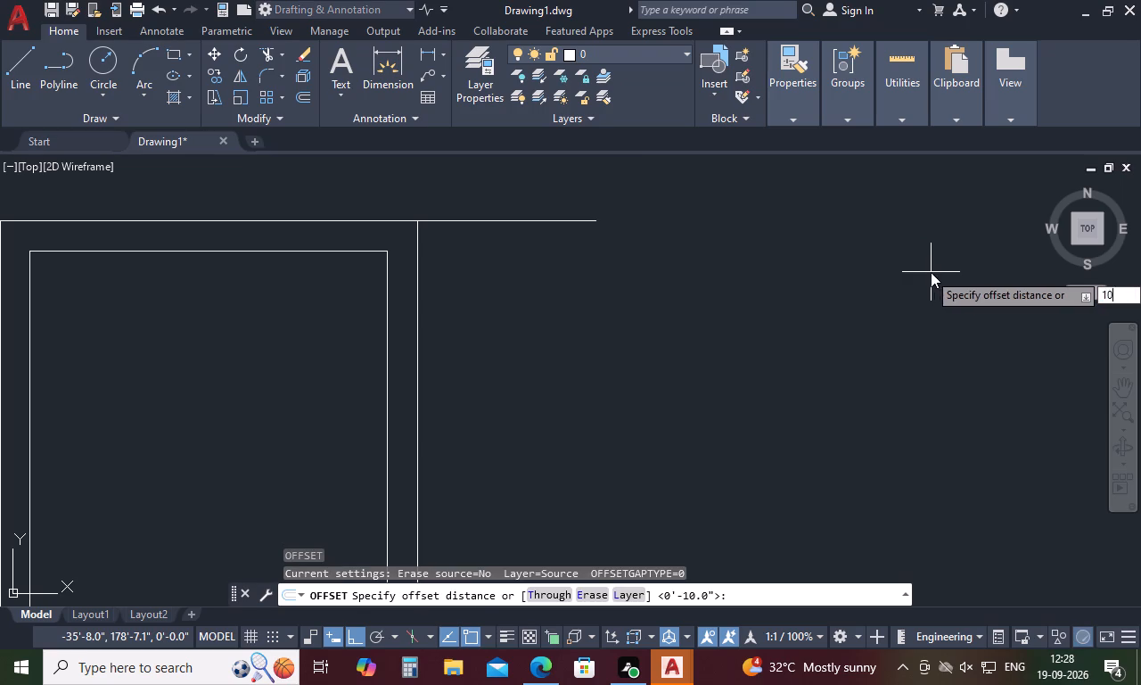
pyautogui.press('space')
pyautogui.click(555, 220)
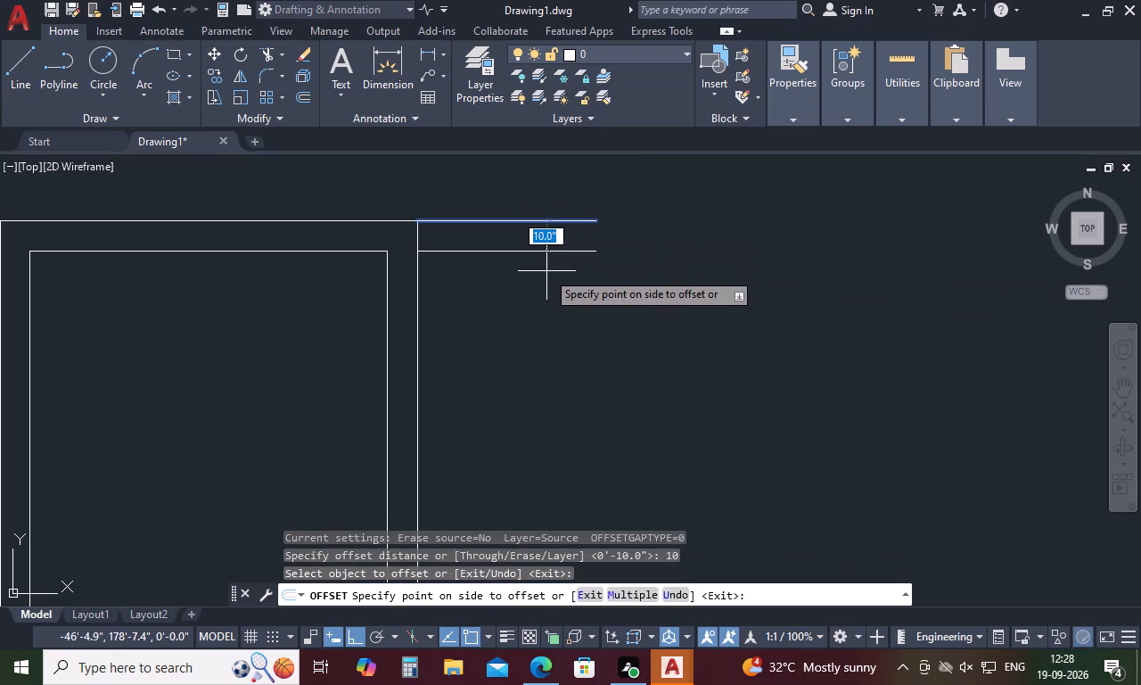
pyautogui.click(545, 275)
pyautogui.press('space')
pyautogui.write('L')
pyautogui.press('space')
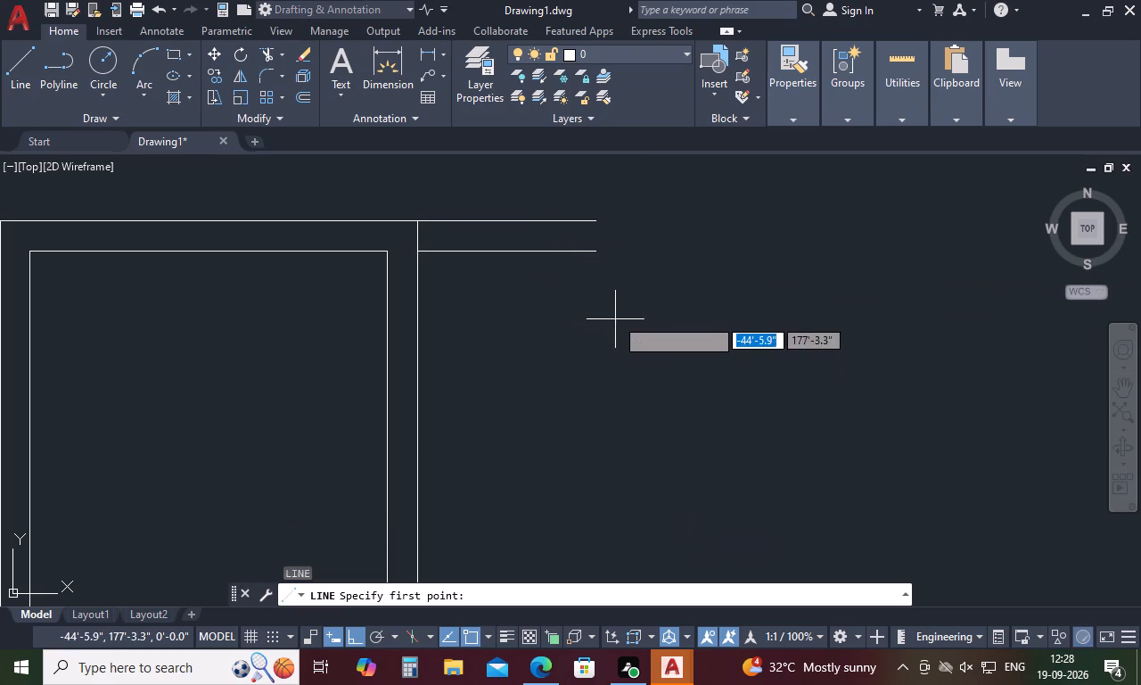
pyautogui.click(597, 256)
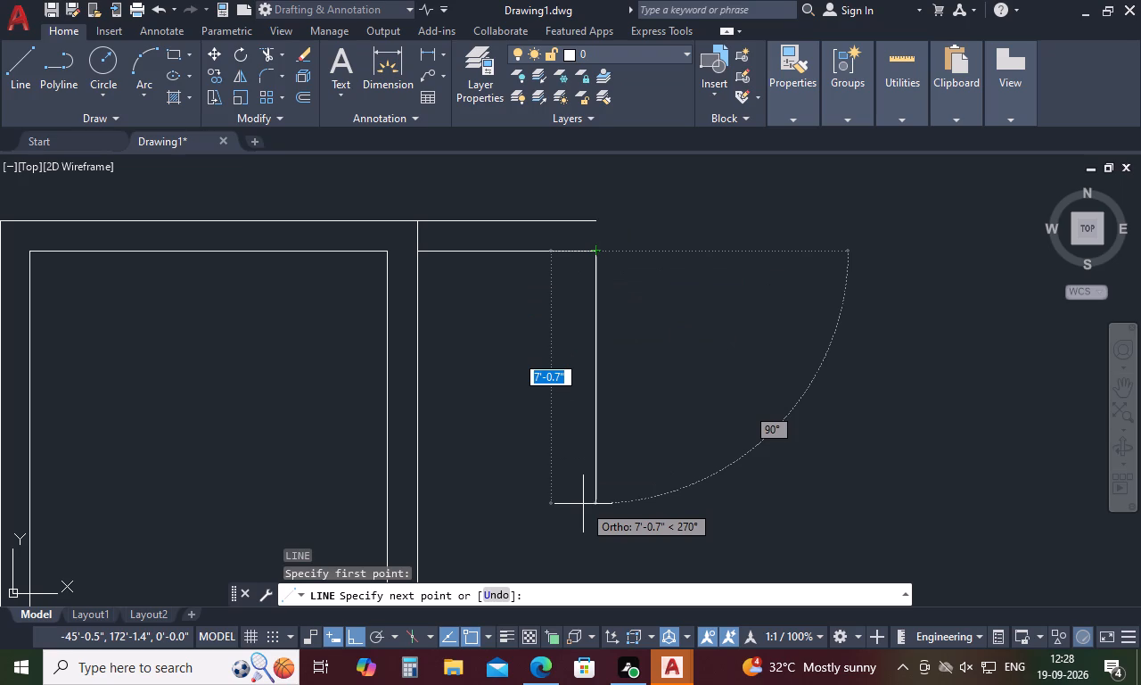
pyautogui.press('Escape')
# Offset the room's right outer wall line outward by 5' to mark the far side of the adjoining space.
pyautogui.write('O')
pyautogui.press('space')
pyautogui.scroll(-2, 635, 329)
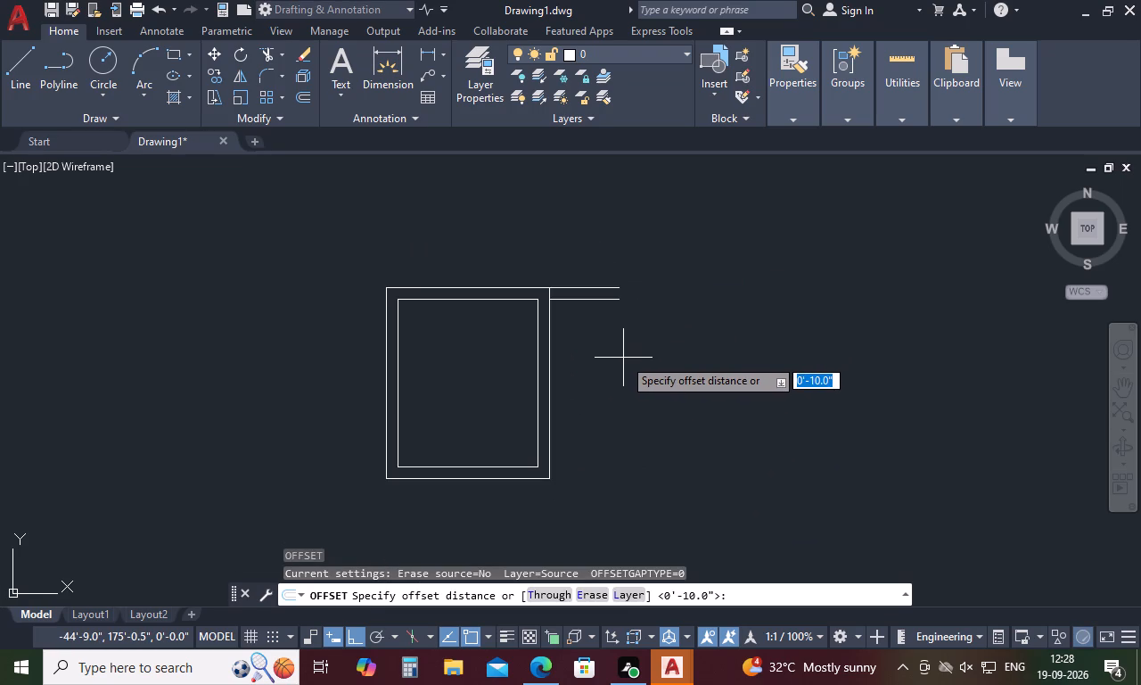
pyautogui.write("5'")
pyautogui.press('space')
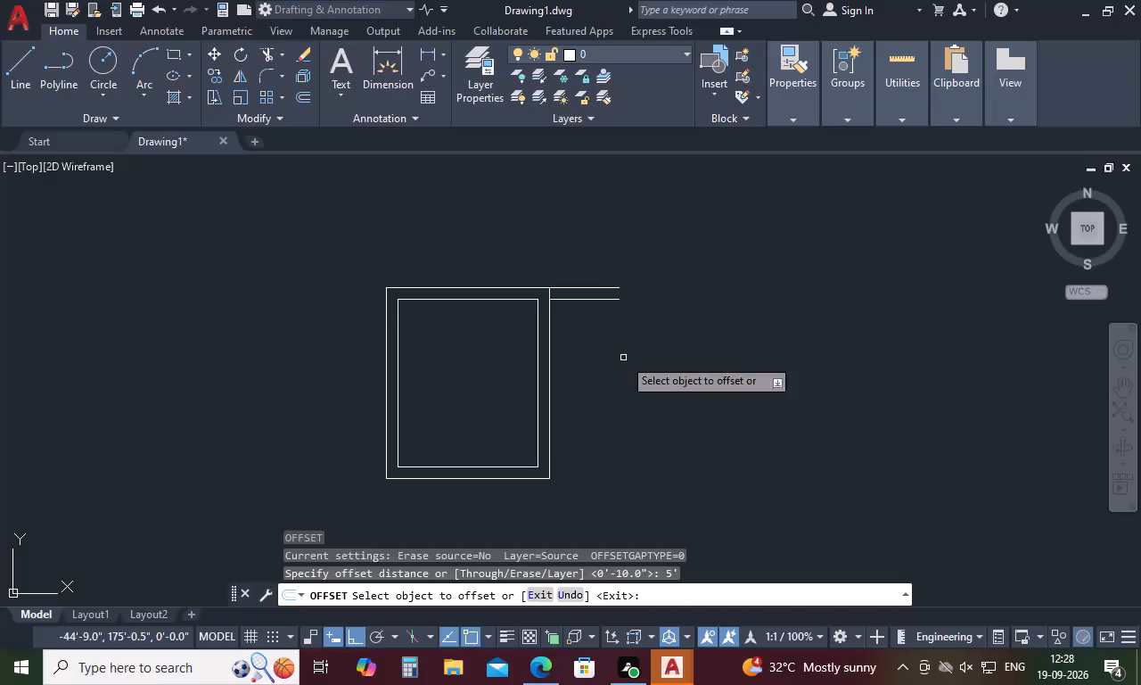
pyautogui.click(549, 380)
pyautogui.click(595, 389)
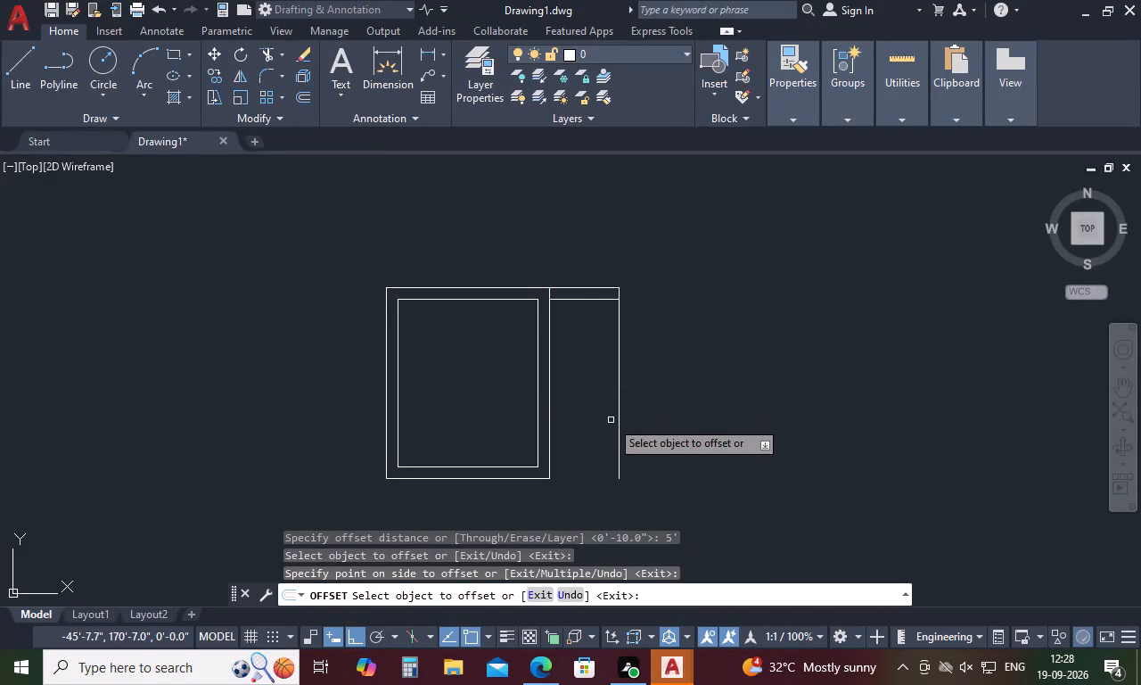
pyautogui.press('space')
# Offset the inner line of the adjoining space's top wall downward by 8'9".
pyautogui.press('space')
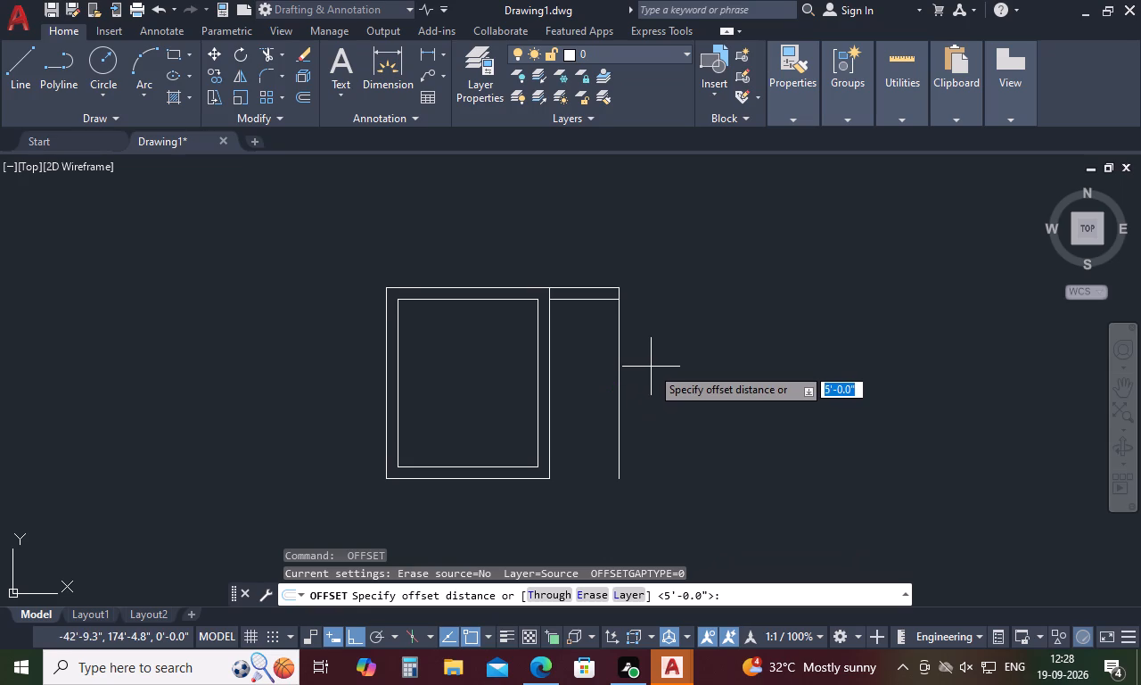
pyautogui.write('8\'9"')
pyautogui.press('Return')
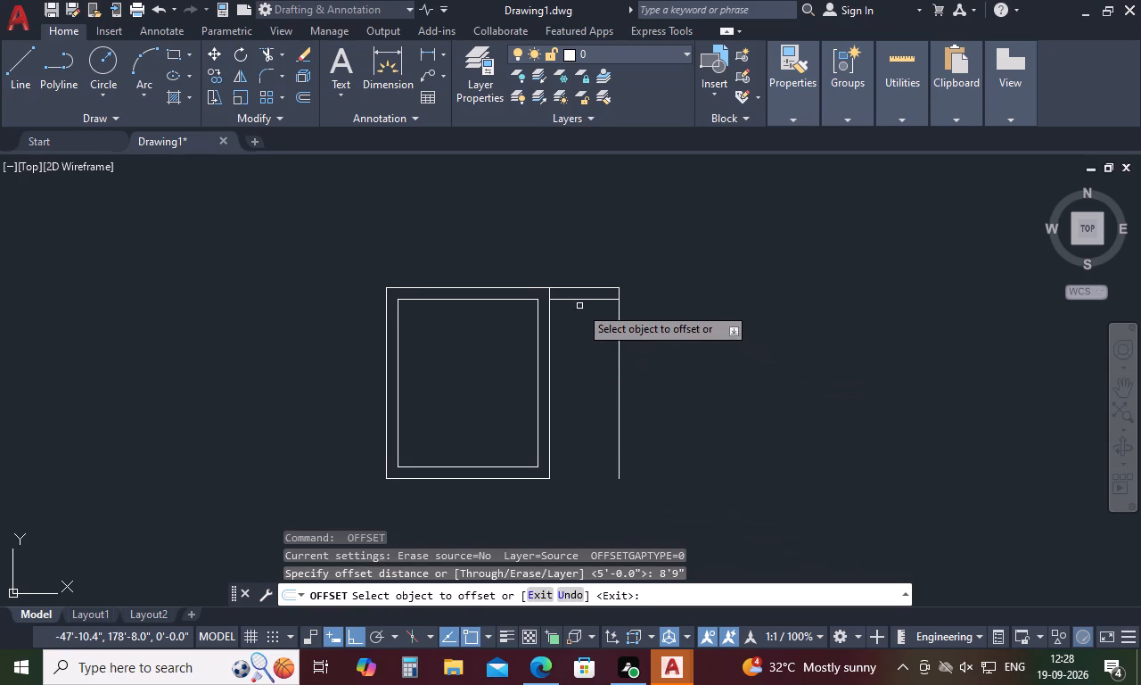
pyautogui.click(579, 301)
pyautogui.click(560, 403)
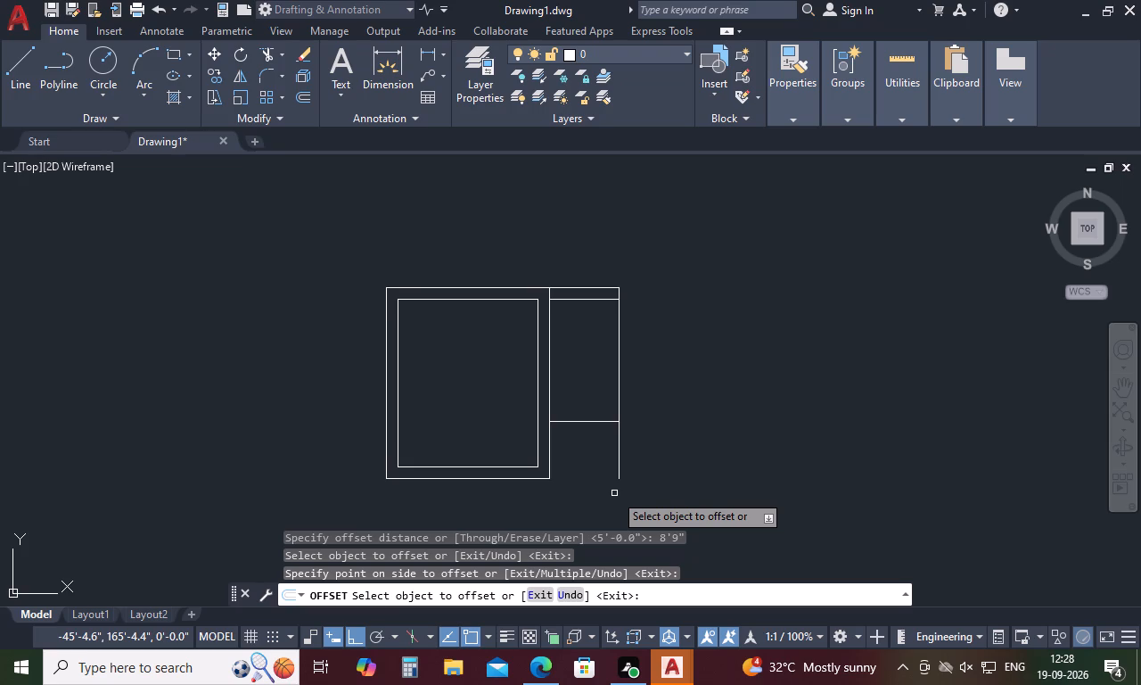
pyautogui.press('space')
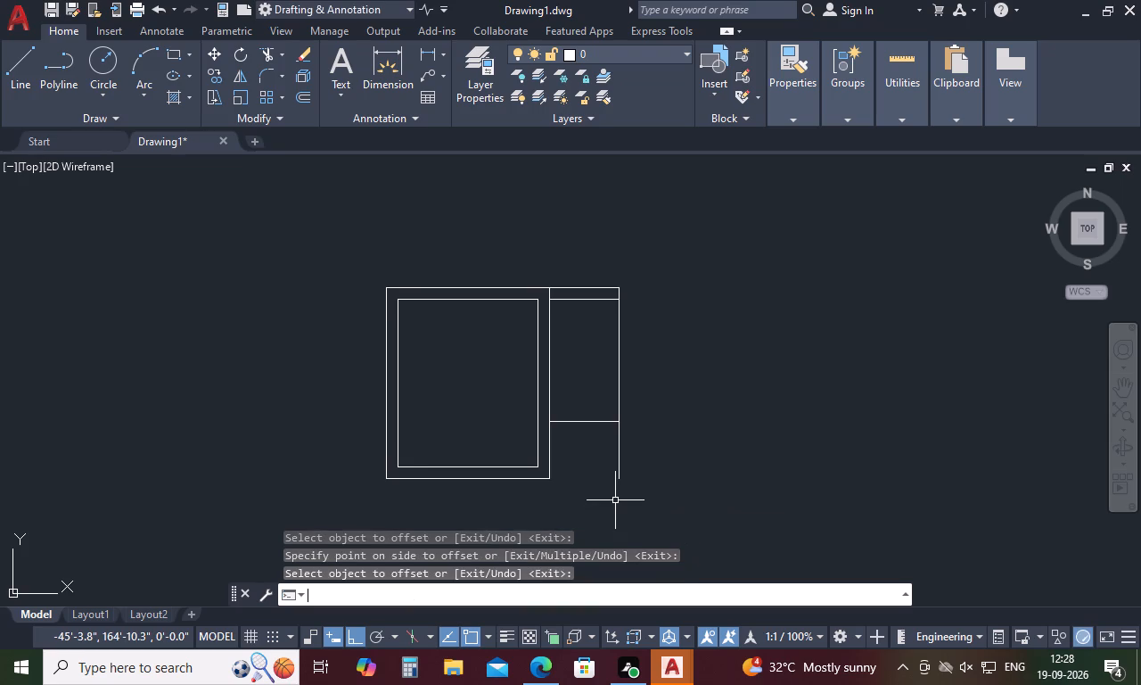
# Offset the adjoining space's far vertical line outward by 10" to form its outer wall.
pyautogui.press('space')
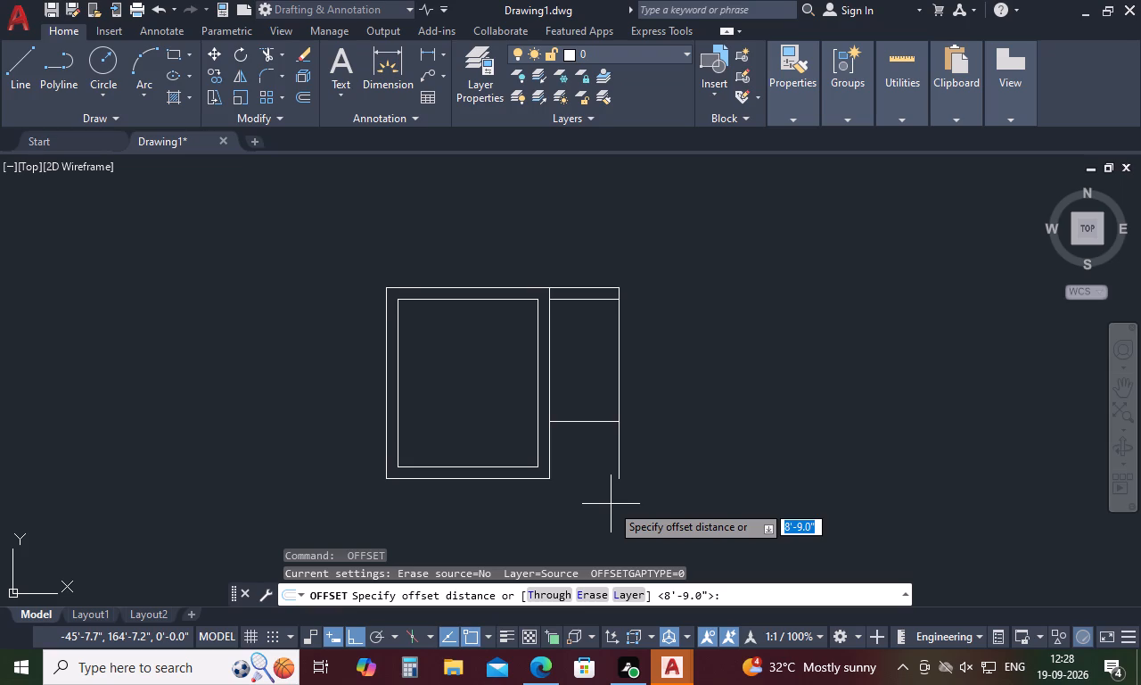
pyautogui.write('10')
pyautogui.press('space')
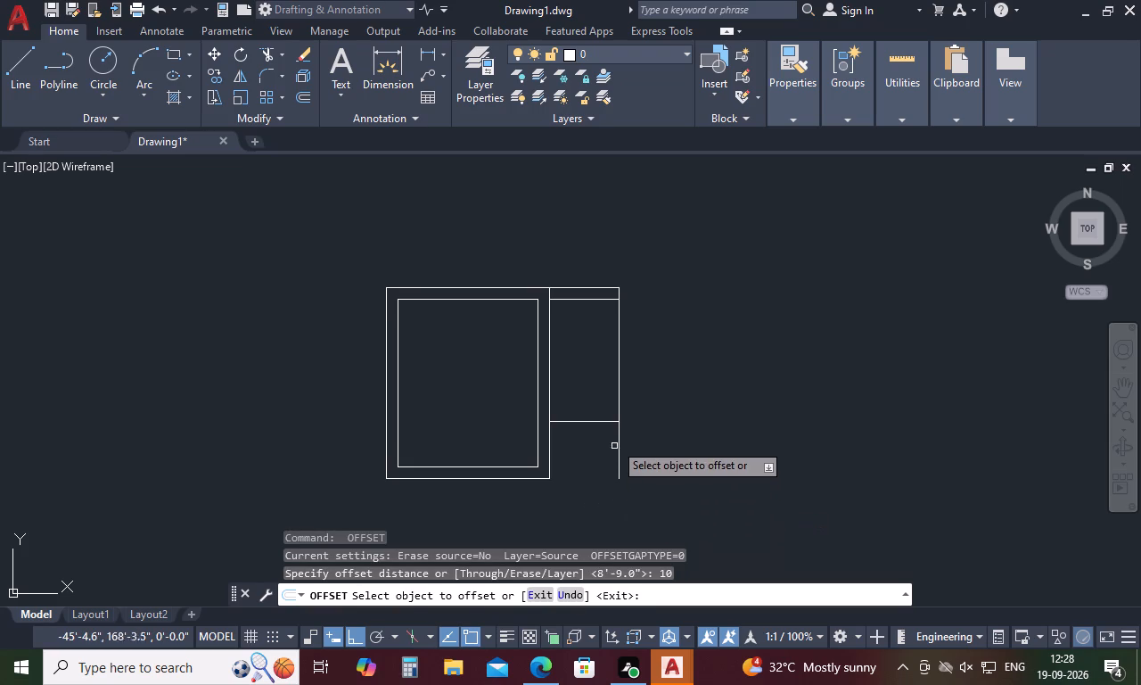
pyautogui.click(617, 392)
pyautogui.click(653, 390)
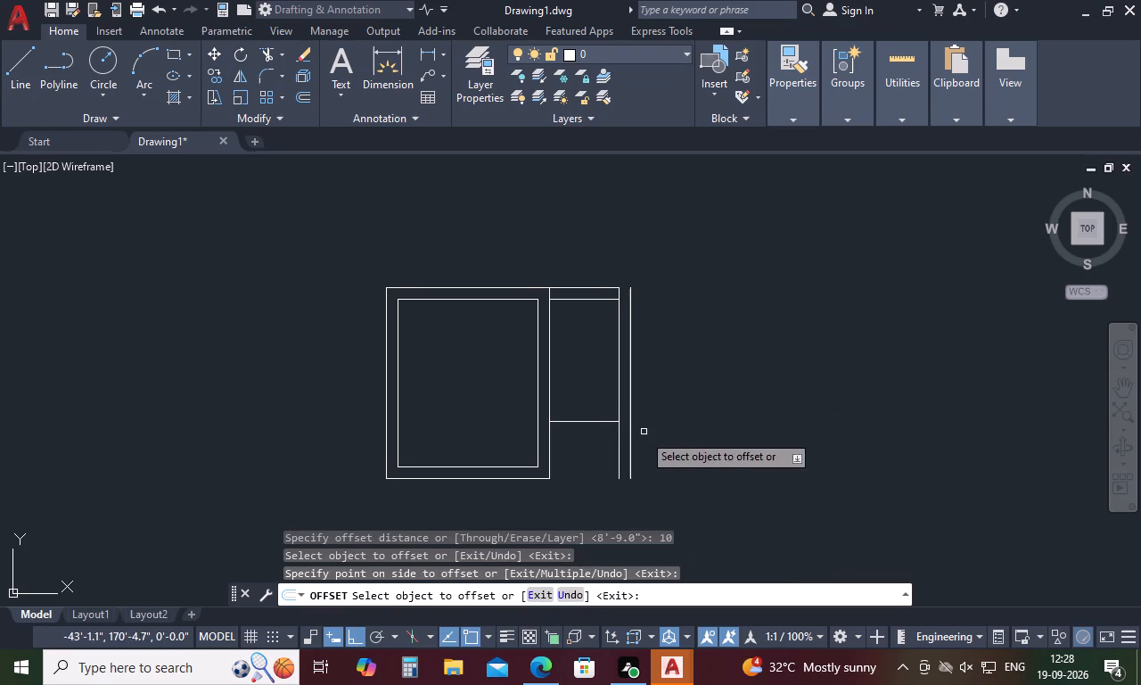
pyautogui.press('space')
# Offset the adjoining space's lower horizontal line downward by 5" to form the partition wall.
pyautogui.press('space')
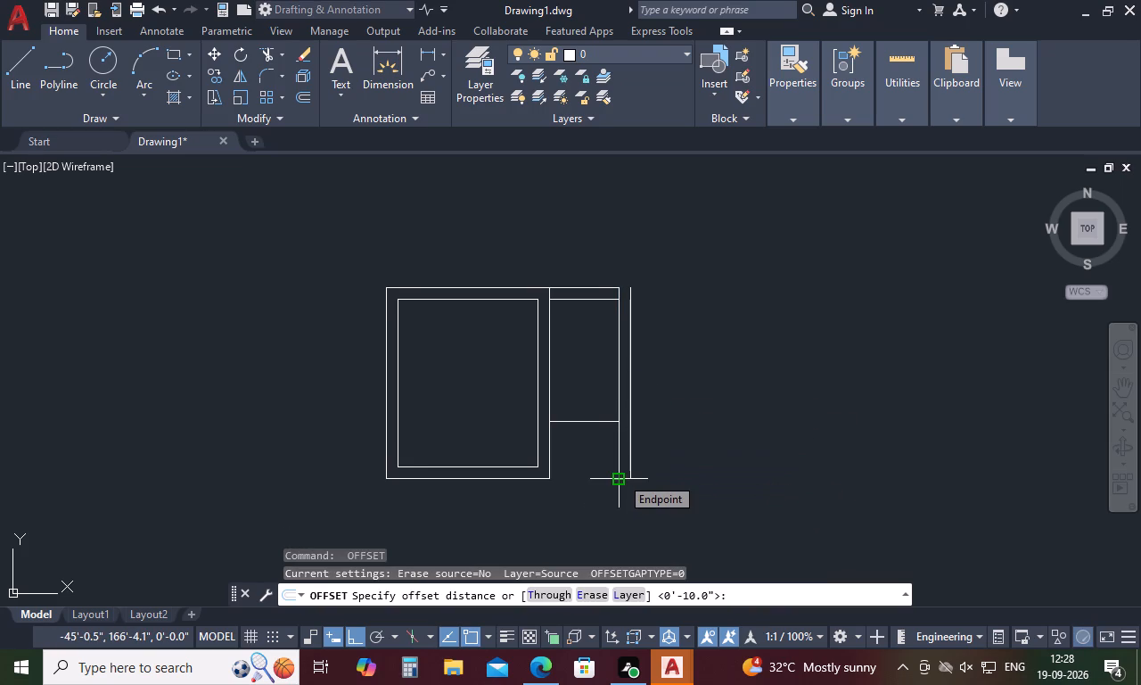
pyautogui.press('5')
pyautogui.press('space')
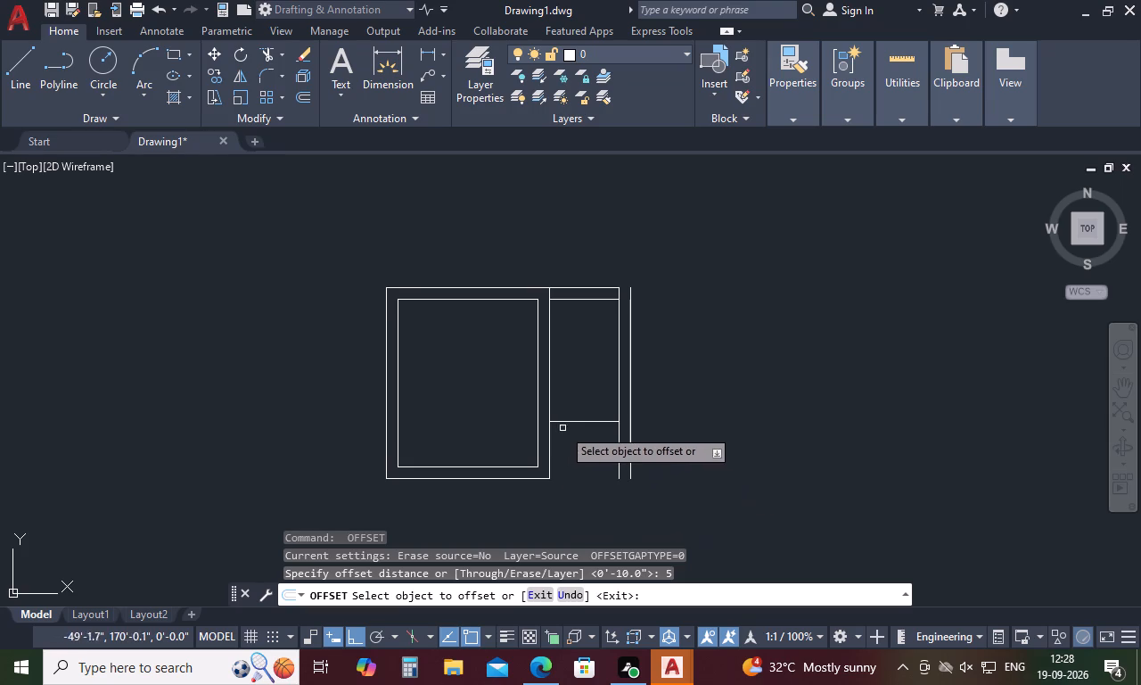
pyautogui.click(570, 423)
pyautogui.click(563, 475)
pyautogui.press('space')
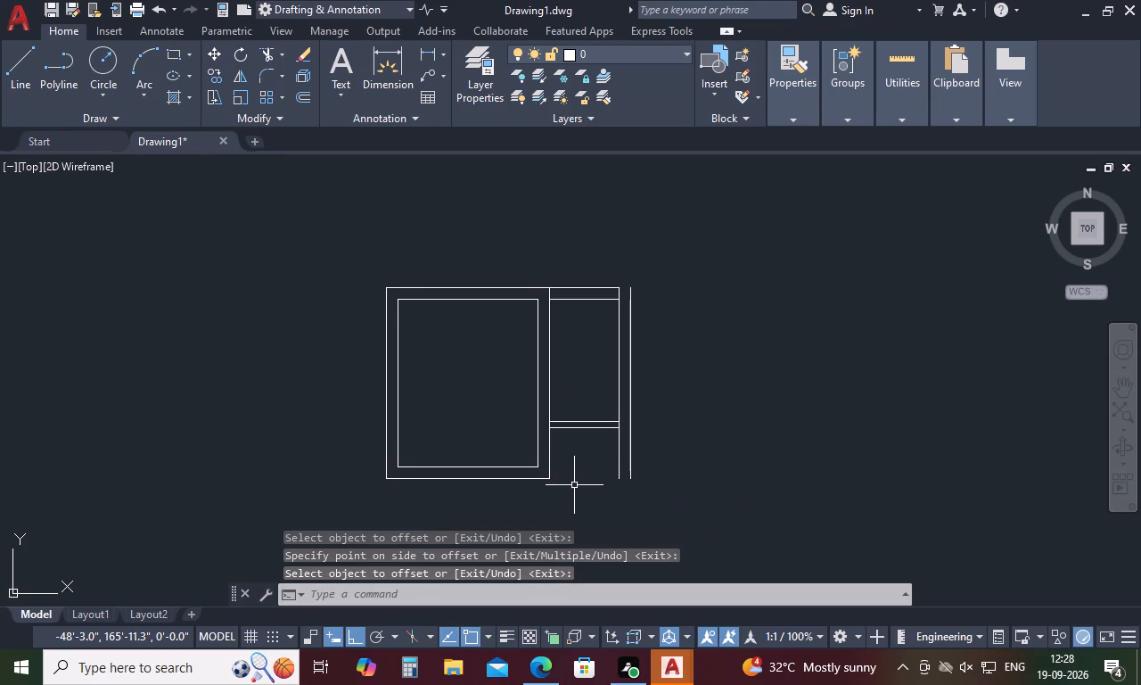
pyautogui.press('Escape')
# Clean up the adjoining space's upper-right wall corner by extending the top line to the outer wall line and trimming the inner line's overrun.
pyautogui.write('EX')
pyautogui.press('space')
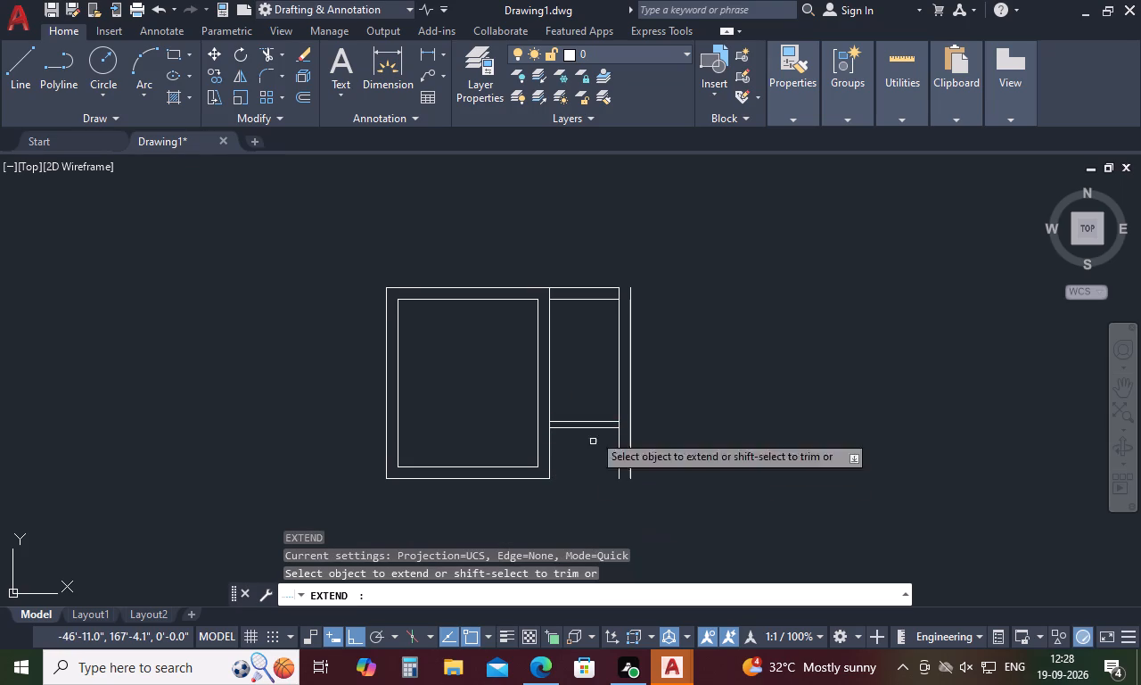
pyautogui.click(611, 288)
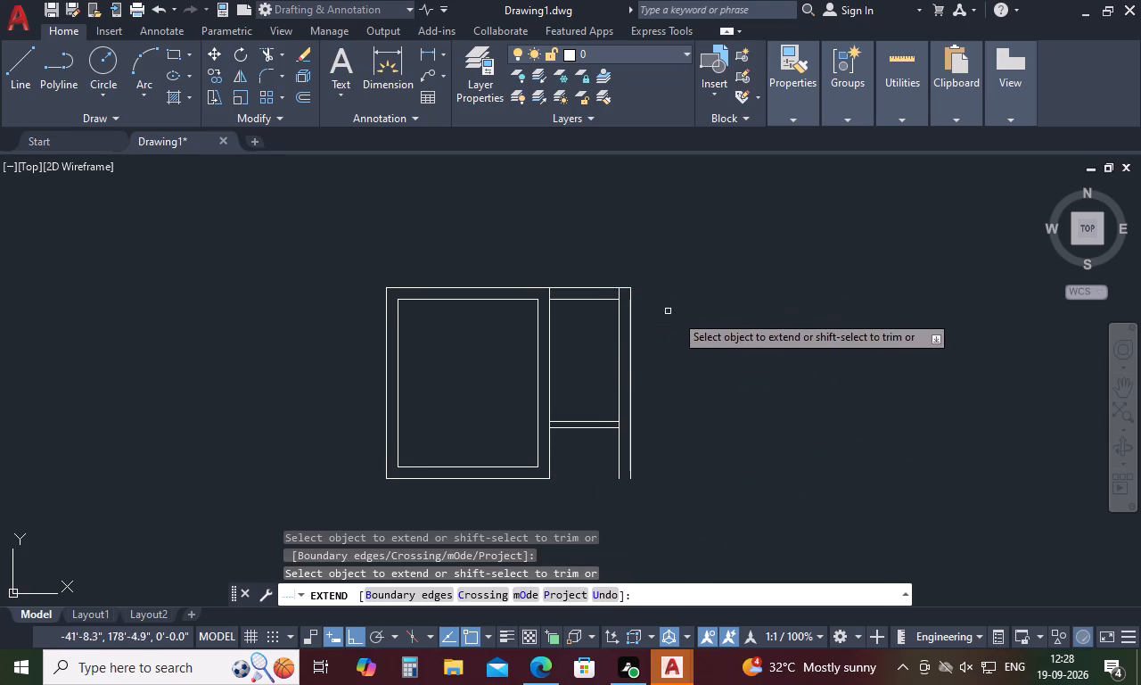
pyautogui.press('Escape')
pyautogui.write('TR')
pyautogui.press('space')
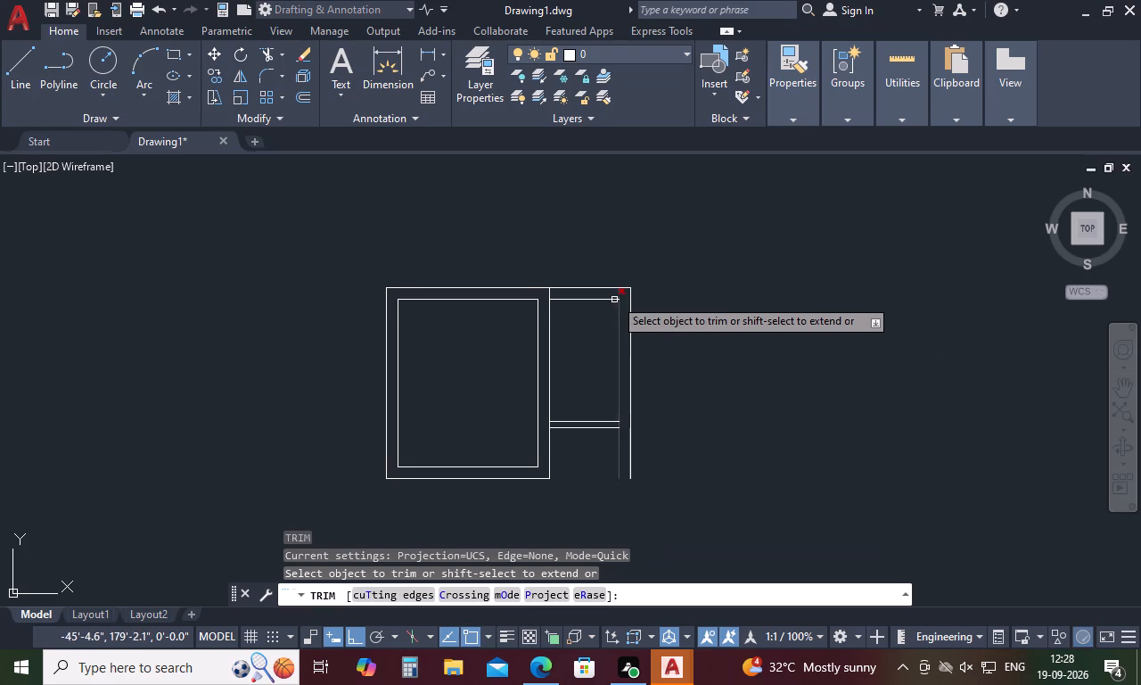
pyautogui.click(620, 296)
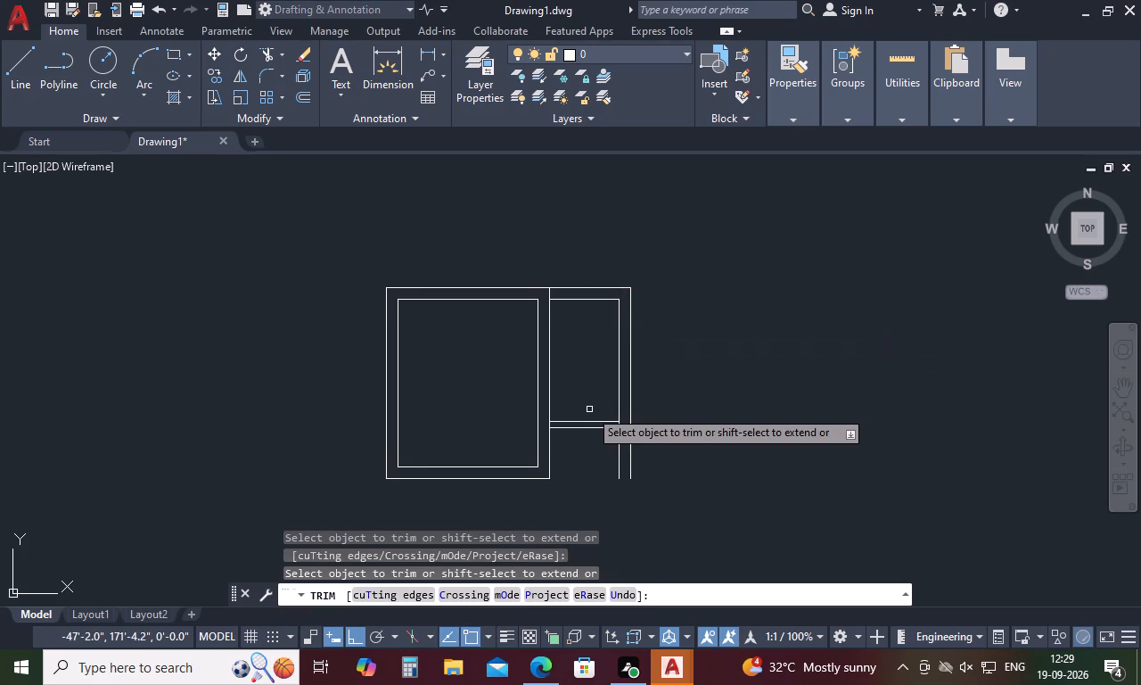
pyautogui.press('Escape')
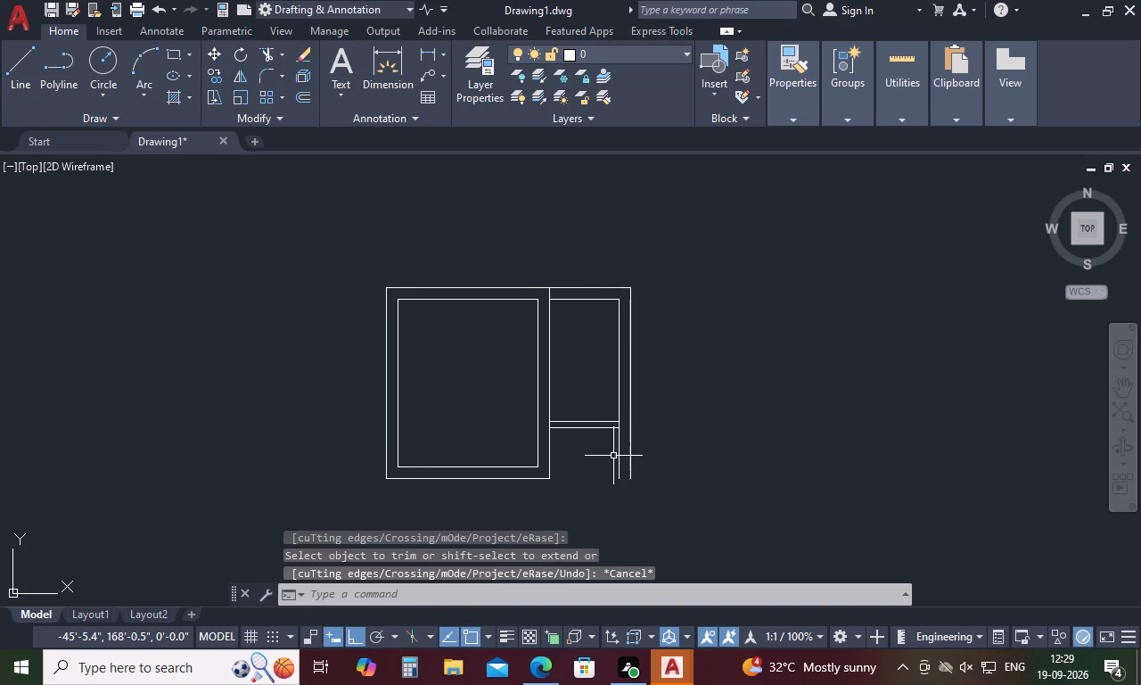
# Draw a short line joining the lower ends of the adjoining space's two right wall lines to close the wall.
pyautogui.write('L')
pyautogui.press('space')
pyautogui.scroll(3, 603, 464)
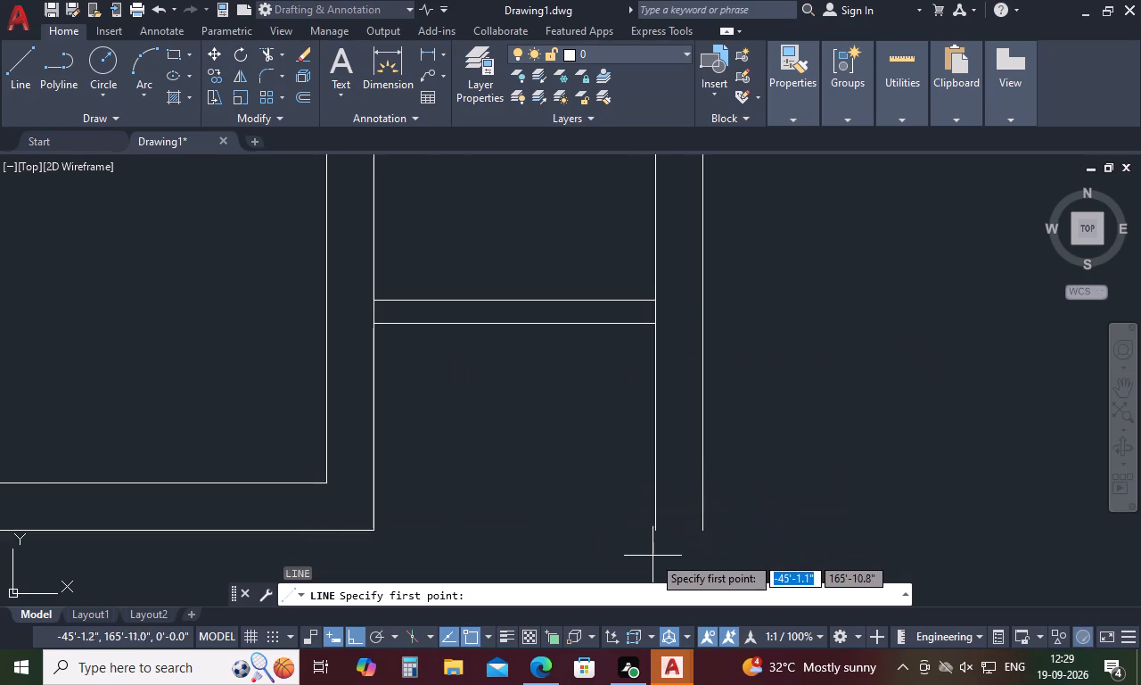
pyautogui.click(653, 532)
pyautogui.click(702, 533)
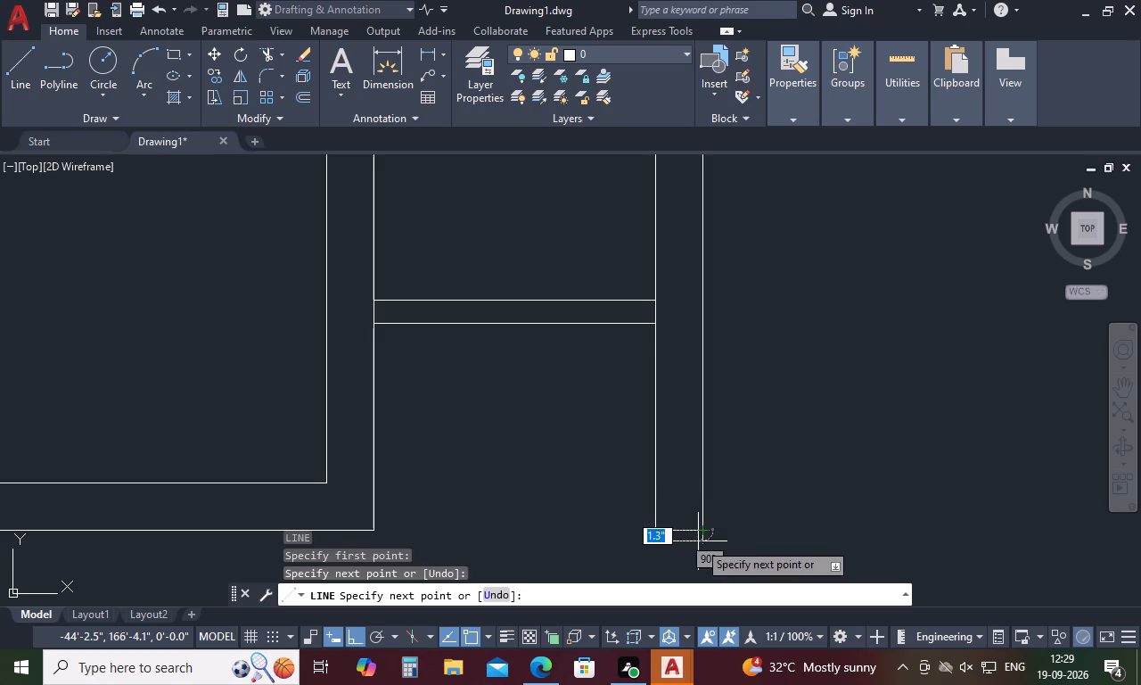
# Trim the vertical wall line pieces between the two partition lines at both ends of the 5" partition.
pyautogui.press('Escape')
pyautogui.write('TR')
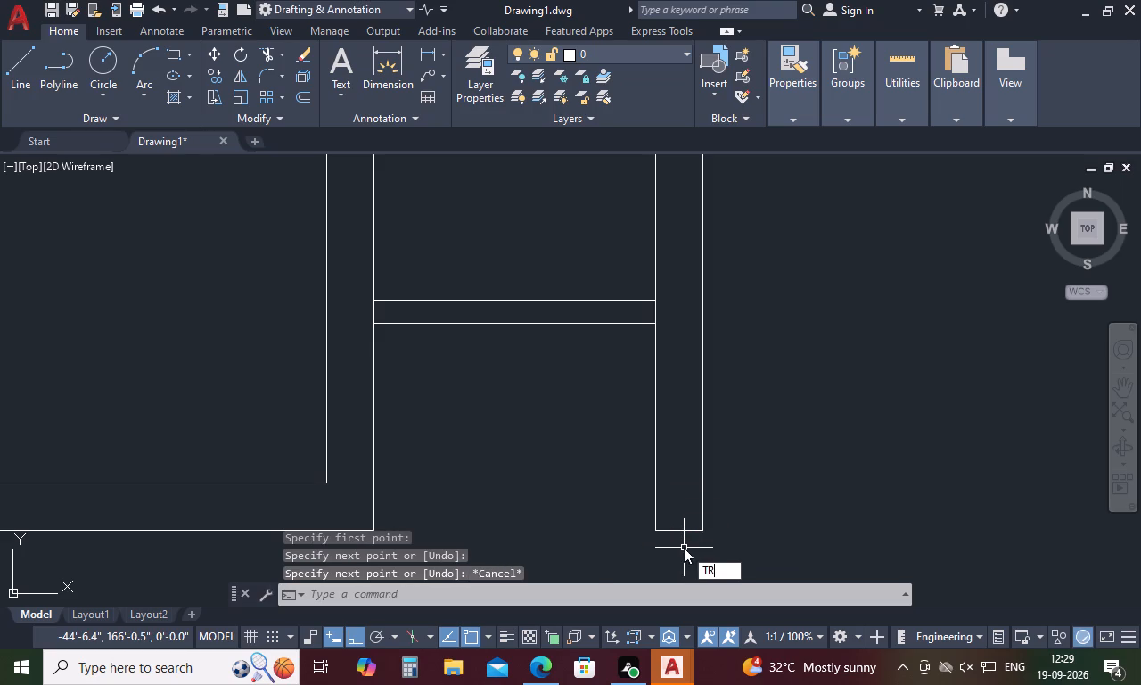
pyautogui.press('space')
pyautogui.click(372, 317)
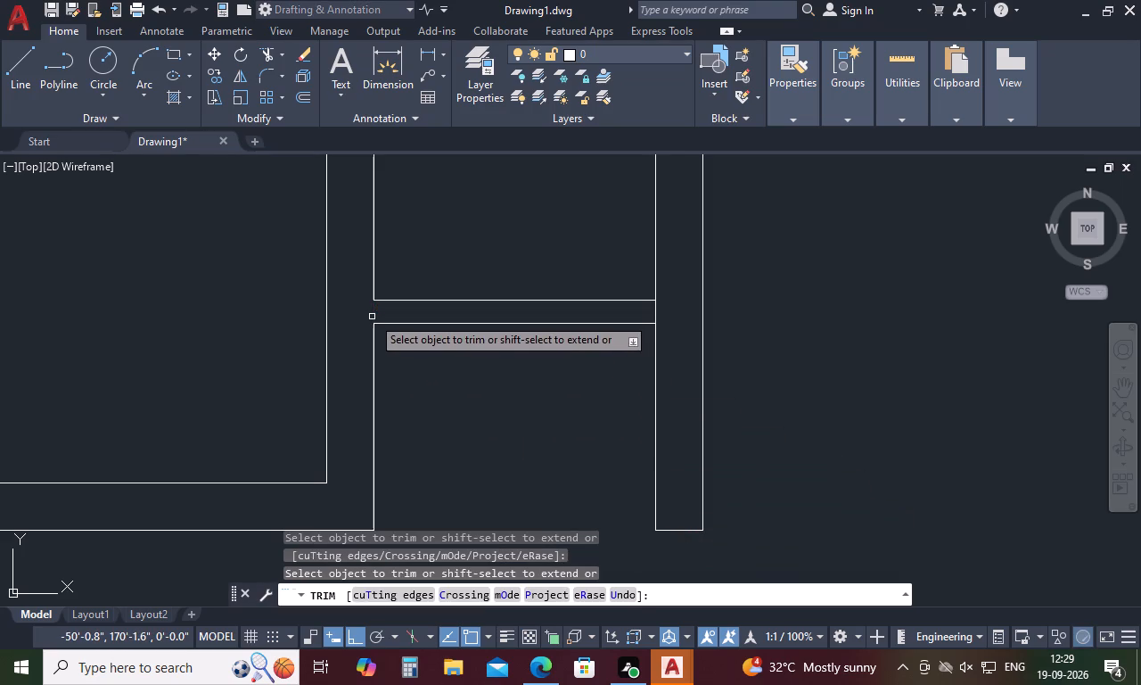
pyautogui.click(656, 309)
pyautogui.scroll(-3, 572, 373)
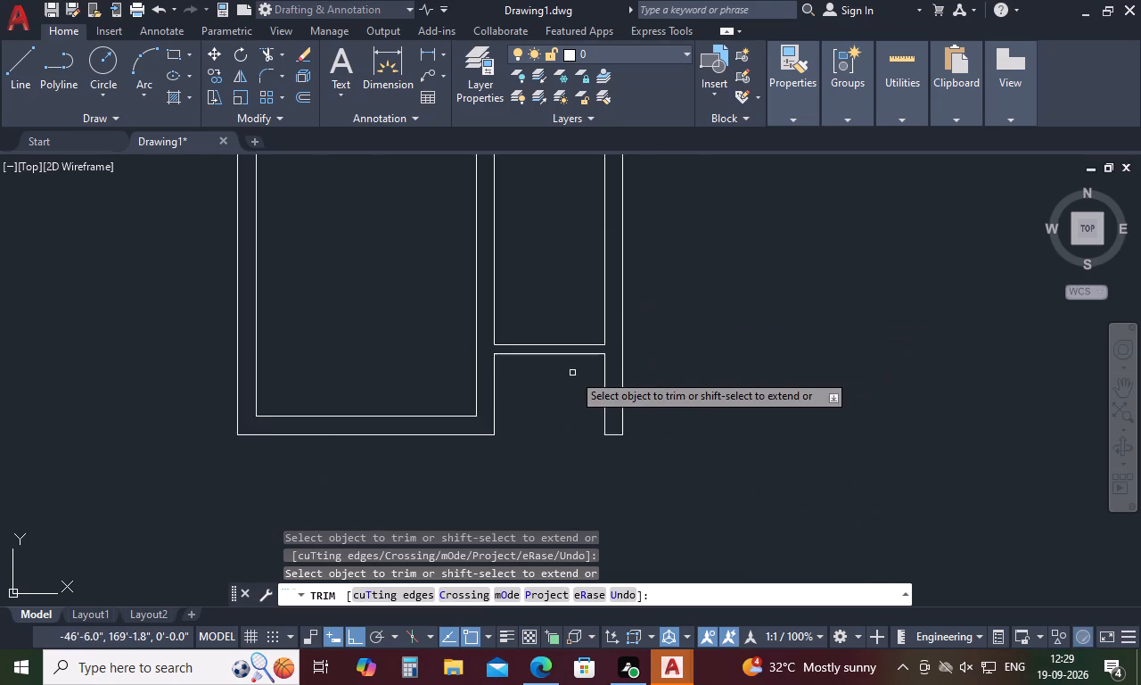
pyautogui.press('space')
# Trim the vertical line piece crossing the top wall between the 10' by 12' room and the adjoining space.
pyautogui.write('TR')
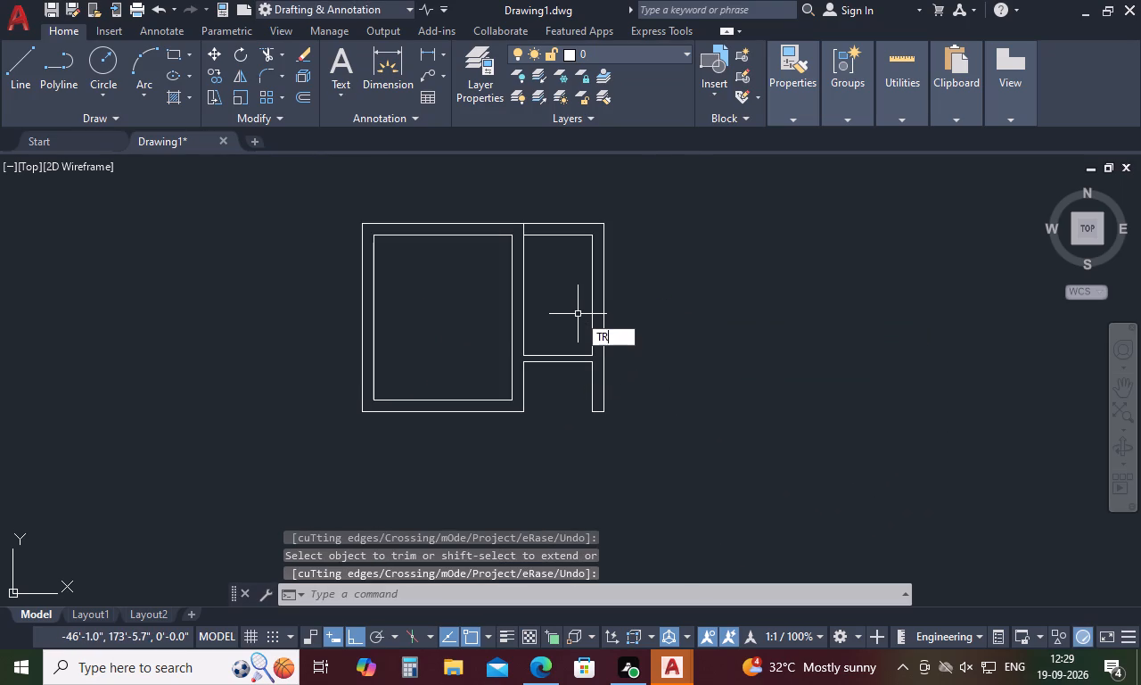
pyautogui.press('space')
pyautogui.click(522, 230)
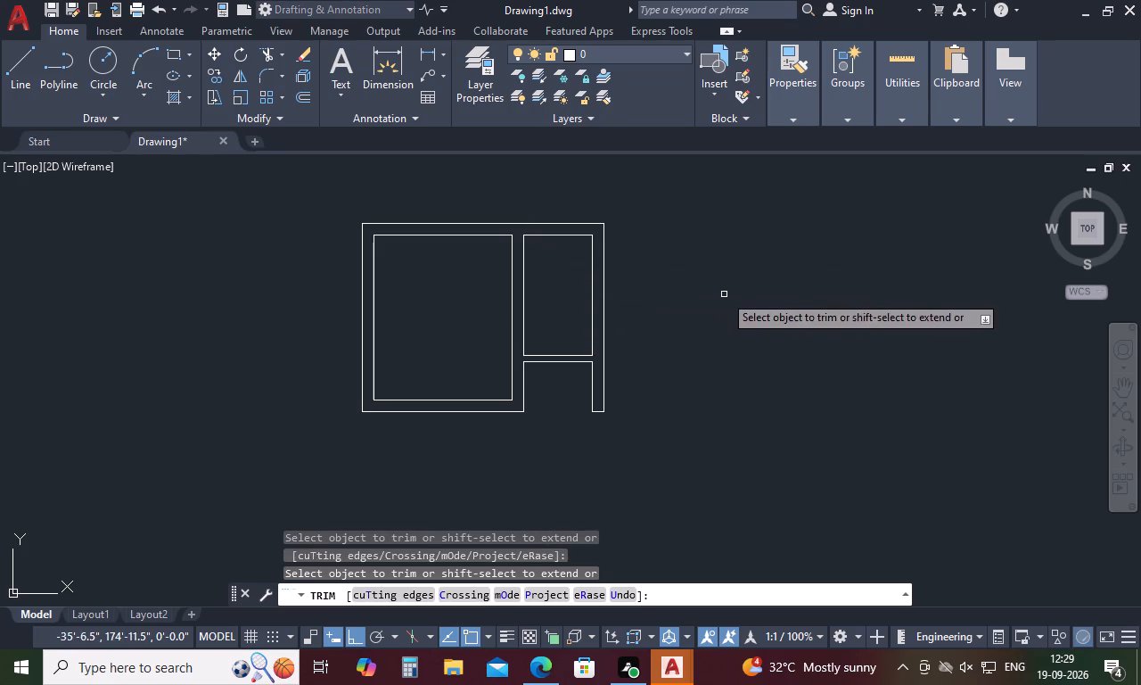
pyautogui.press('Escape')
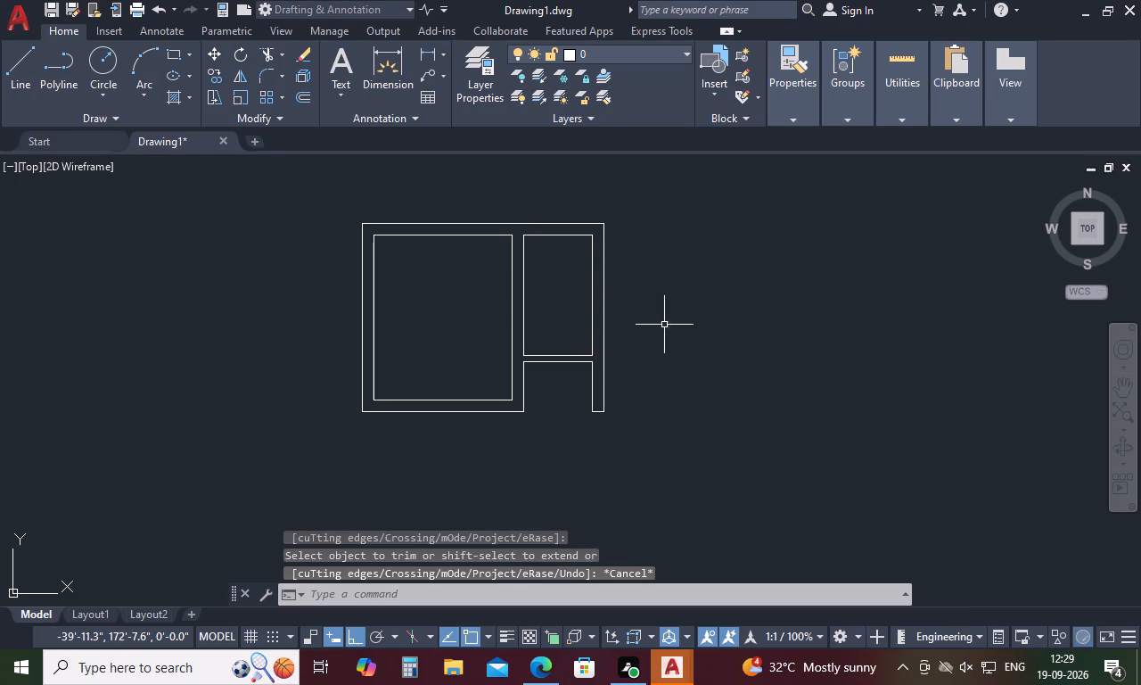
# Offset the adjoining space's outer right wall line outward by 6' to set the width of a third space.
pyautogui.press('o')
pyautogui.press('space')
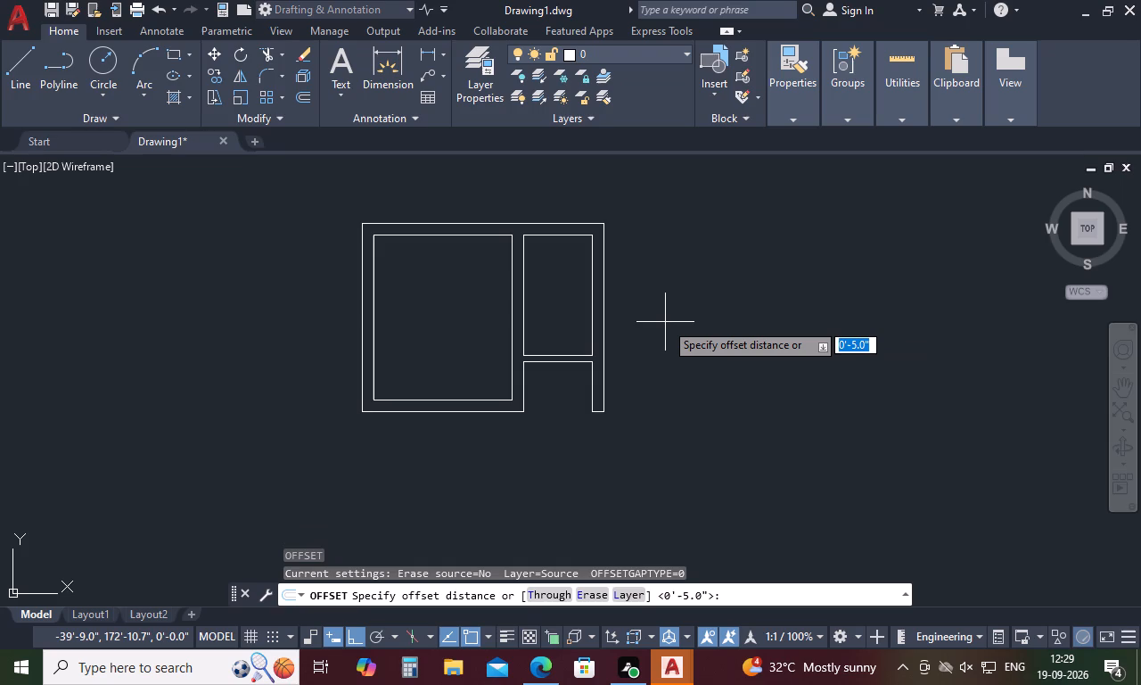
pyautogui.write("6'")
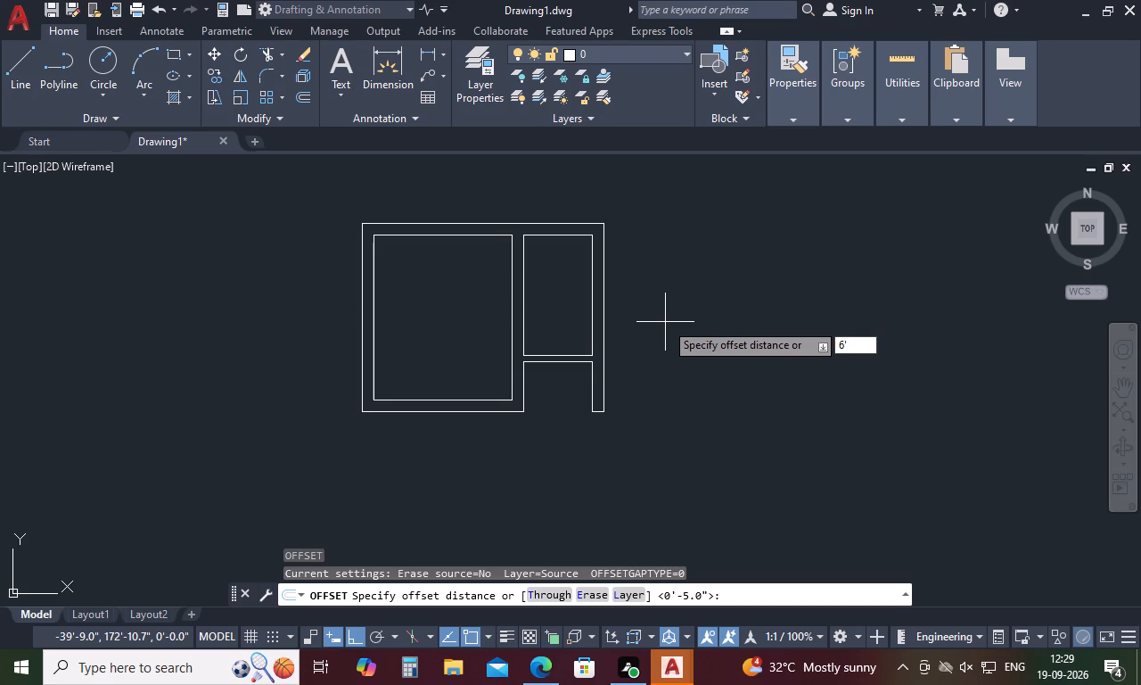
pyautogui.press('space')
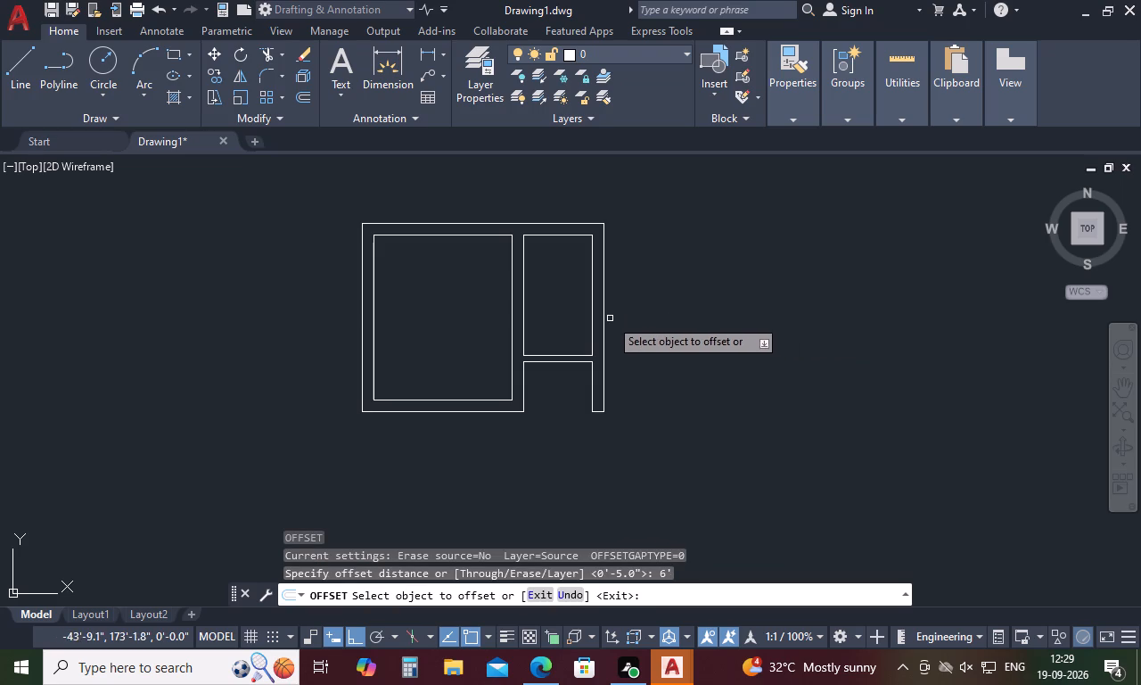
pyautogui.click(603, 307)
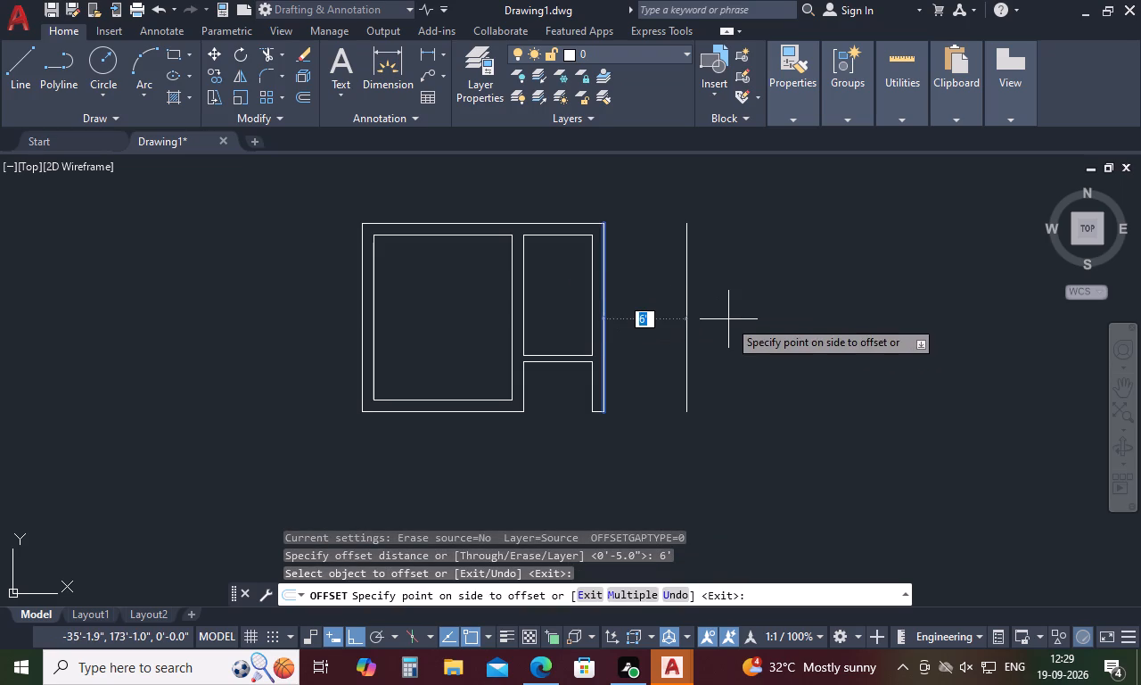
pyautogui.click(728, 319)
pyautogui.press('space')
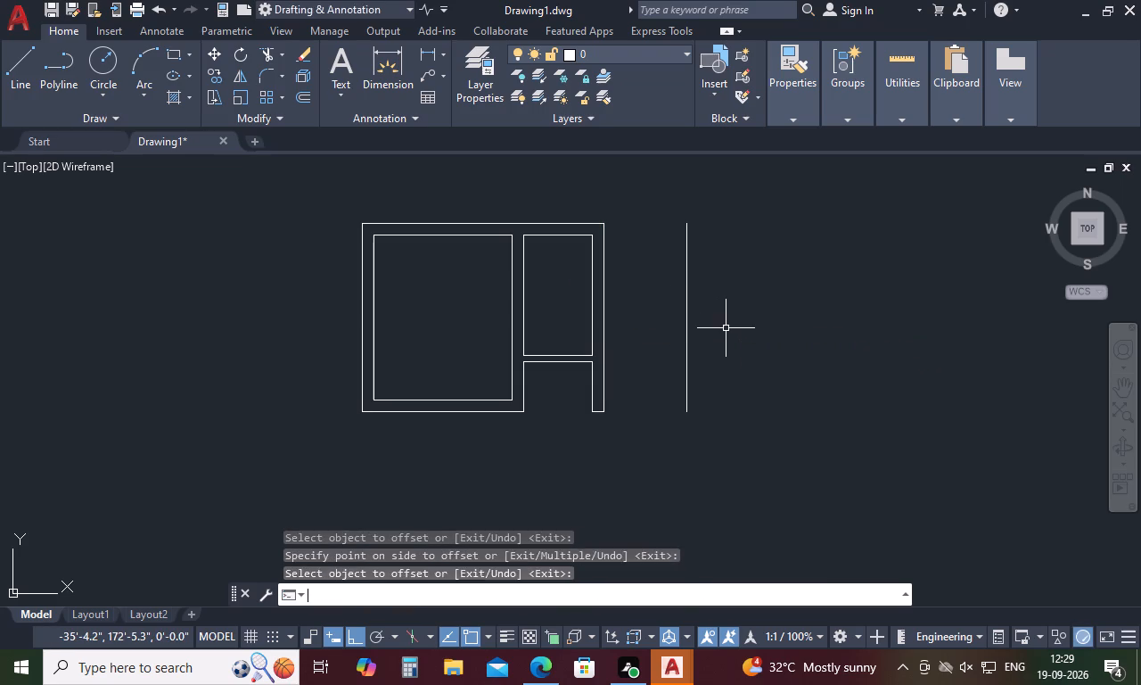
# Offset the new vertical line outward by 10" to form the third space's outer right wall.
pyautogui.press('space')
pyautogui.write('10')
pyautogui.press('space')
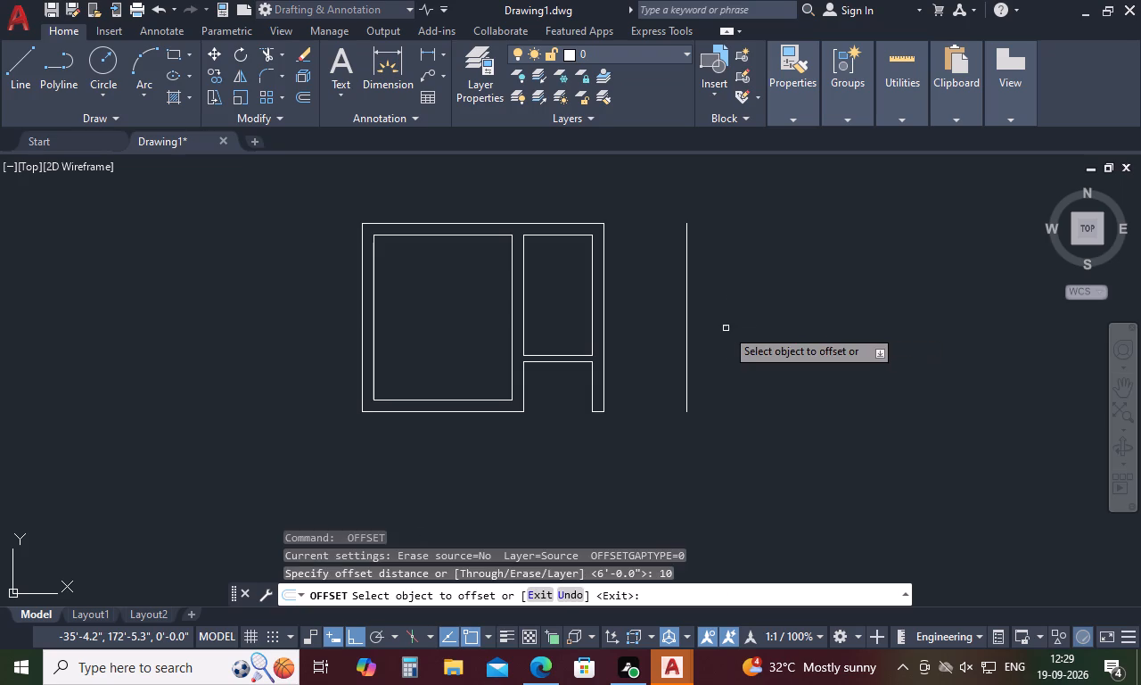
pyautogui.click(687, 376)
pyautogui.click(812, 367)
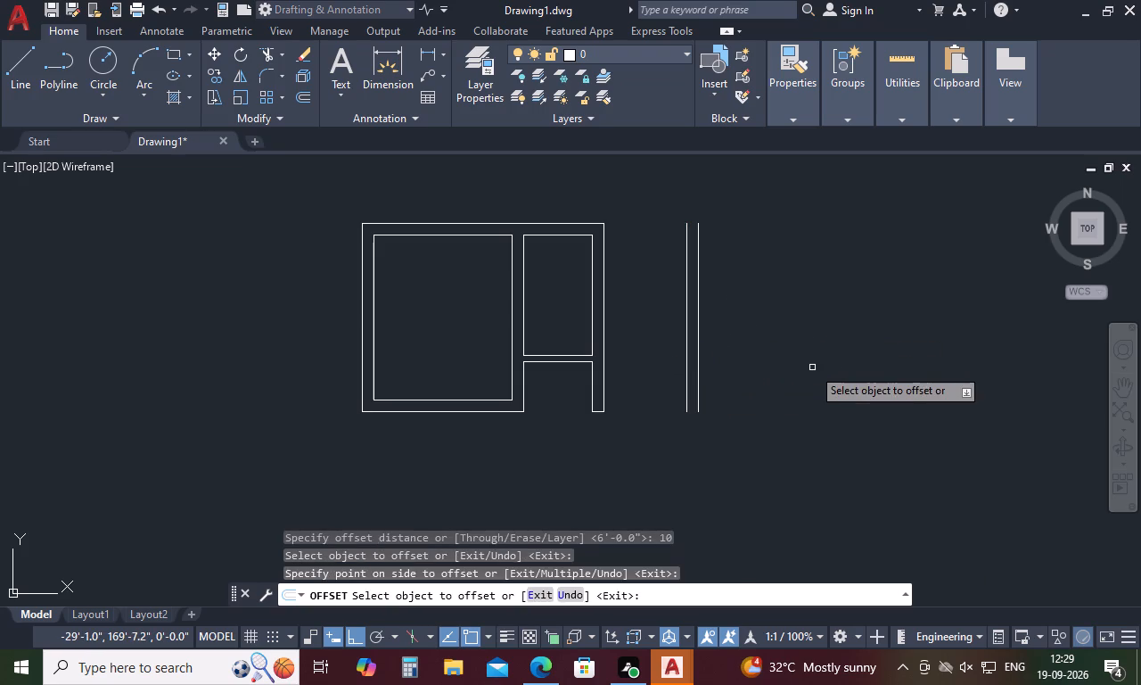
pyautogui.press('Escape')
# Draw a 6'-10" top line from the existing outer wall corner to the upper end of the new outer wall line.
pyautogui.write('L')
pyautogui.press('space')
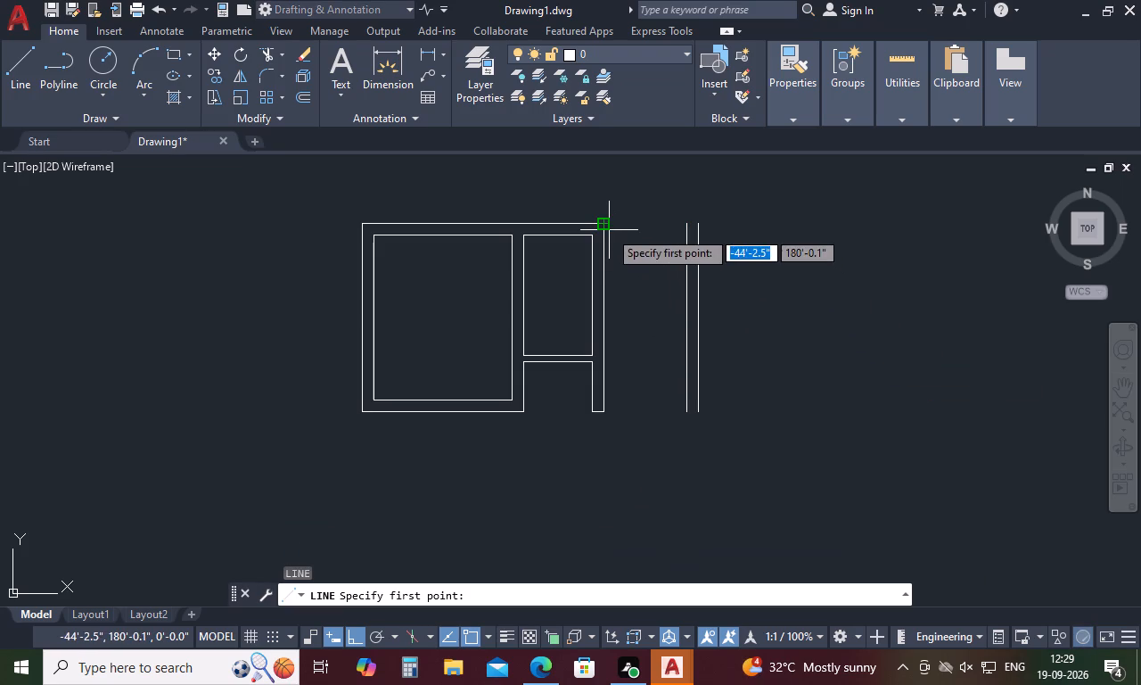
pyautogui.click(601, 228)
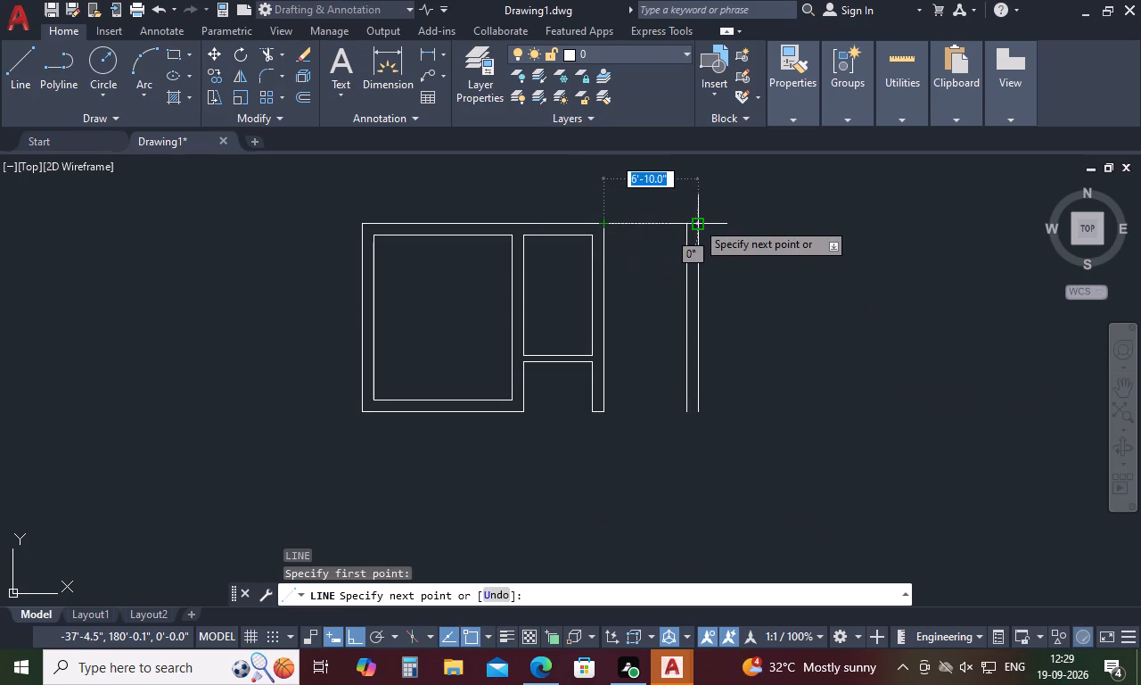
pyautogui.click(699, 221)
pyautogui.press('Escape')
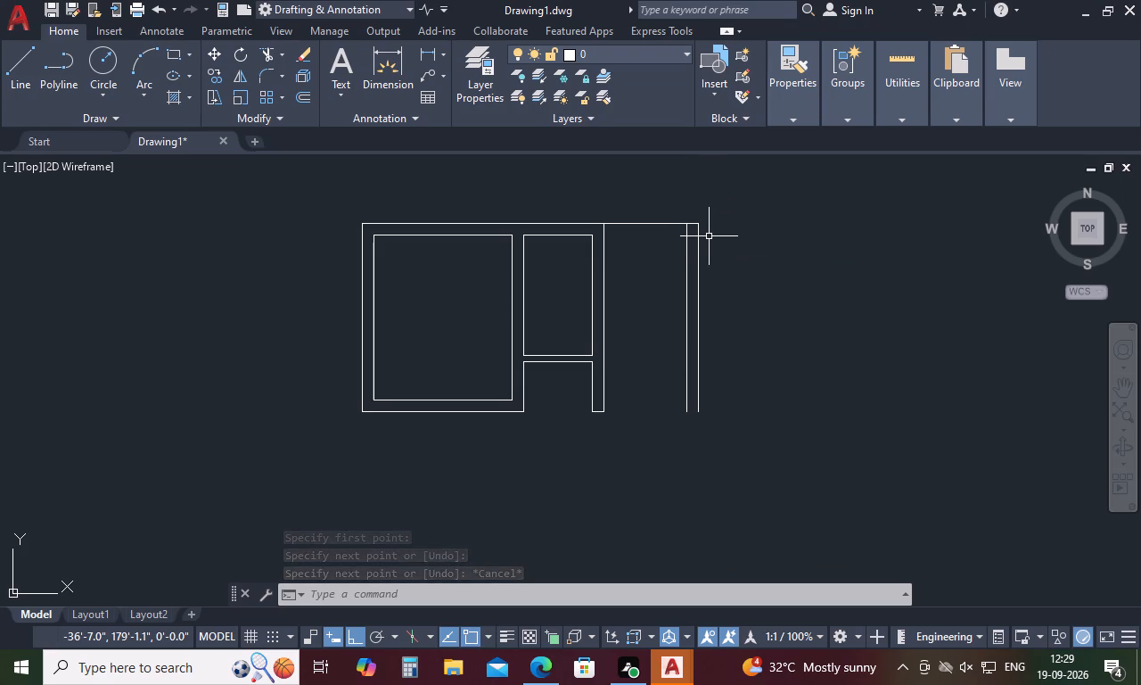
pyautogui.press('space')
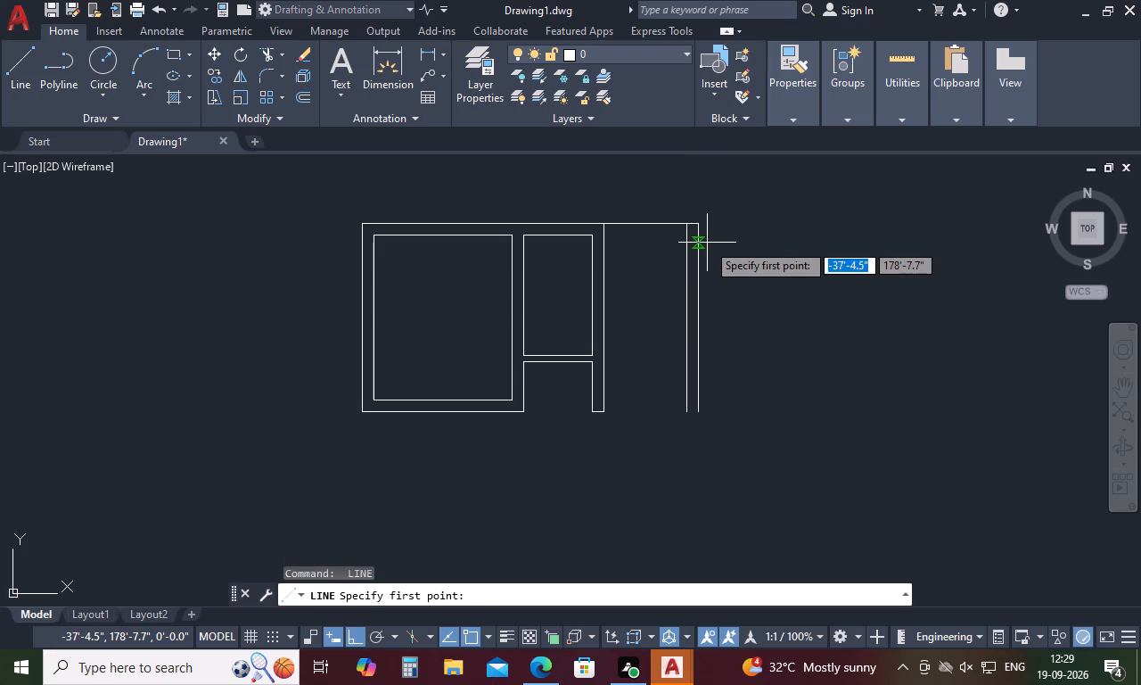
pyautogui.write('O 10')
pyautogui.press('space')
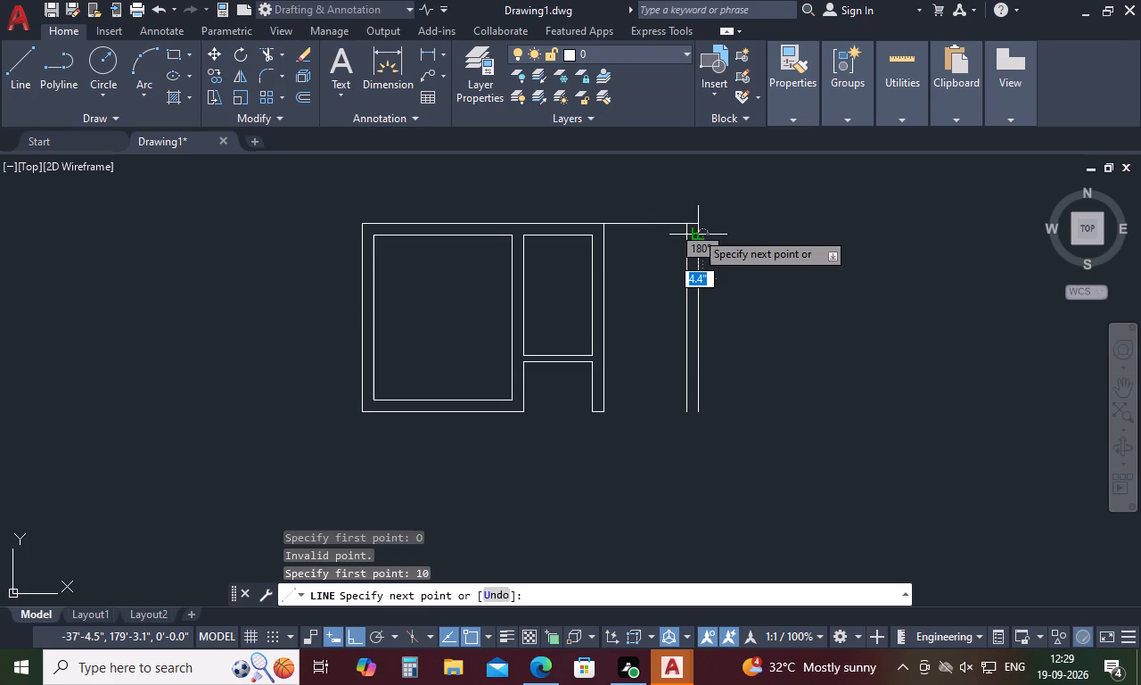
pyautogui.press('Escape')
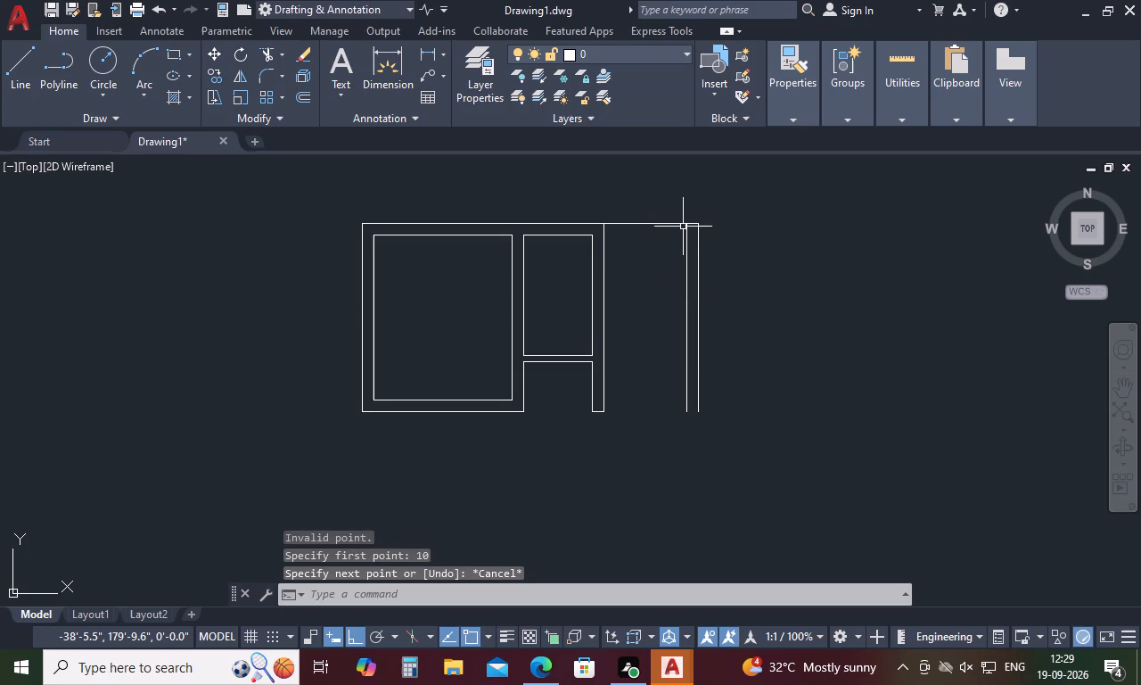
# Offset the third space's top line downward by 10" to form its top wall.
pyautogui.write('O 10')
pyautogui.press('space')
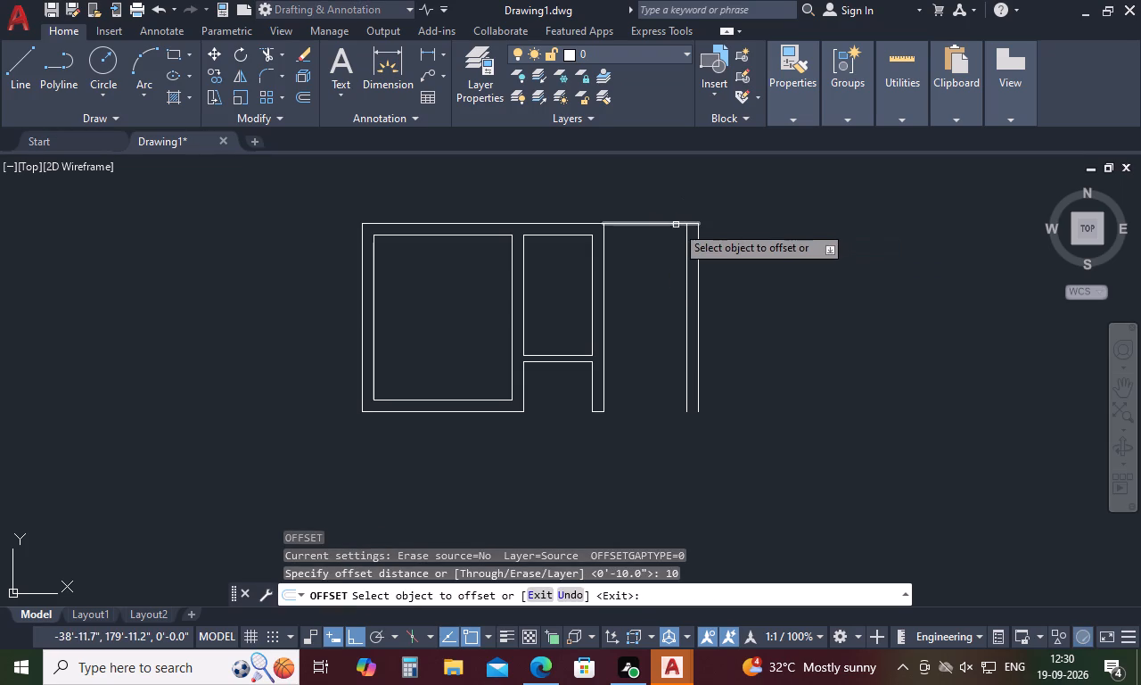
pyautogui.click(676, 225)
pyautogui.click(655, 278)
pyautogui.press('Escape')
# Trim the crossing wall line pieces at the third space's two upper corners.
pyautogui.write('TR')
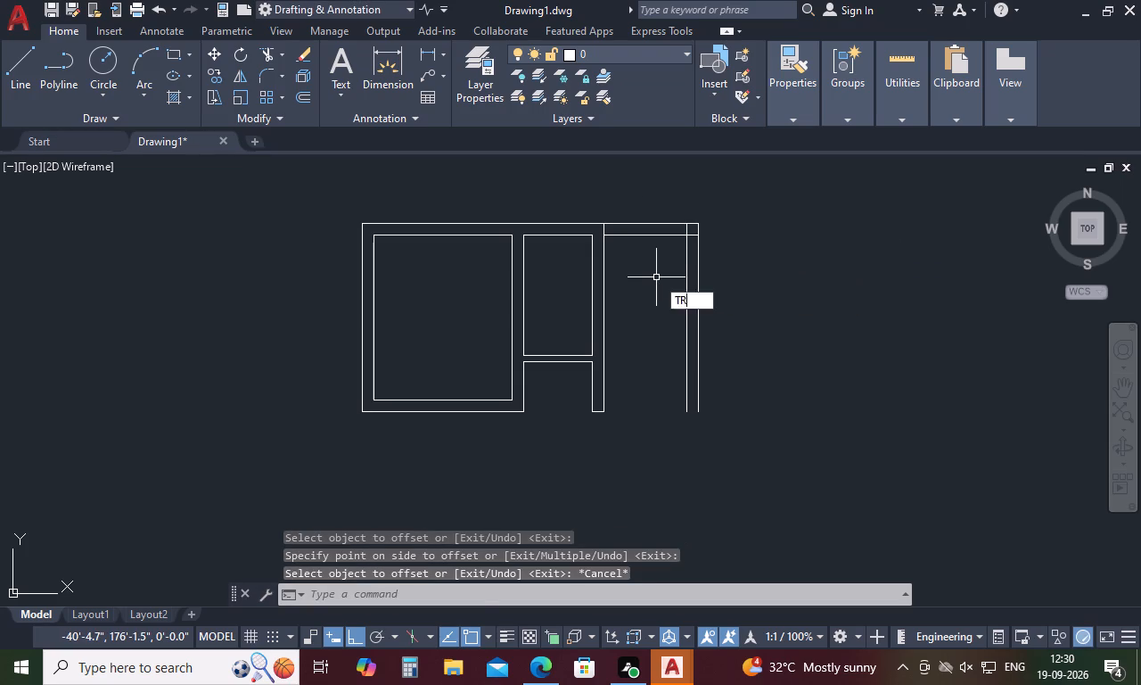
pyautogui.press('space')
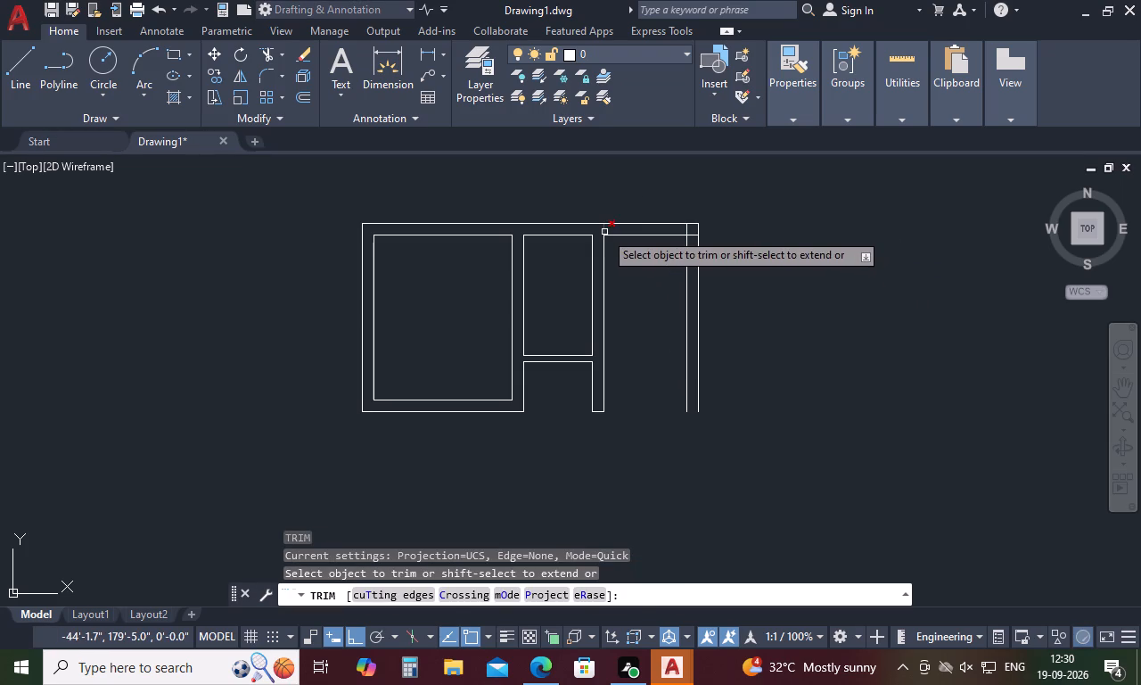
pyautogui.click(604, 232)
pyautogui.scroll(2, 685, 231)
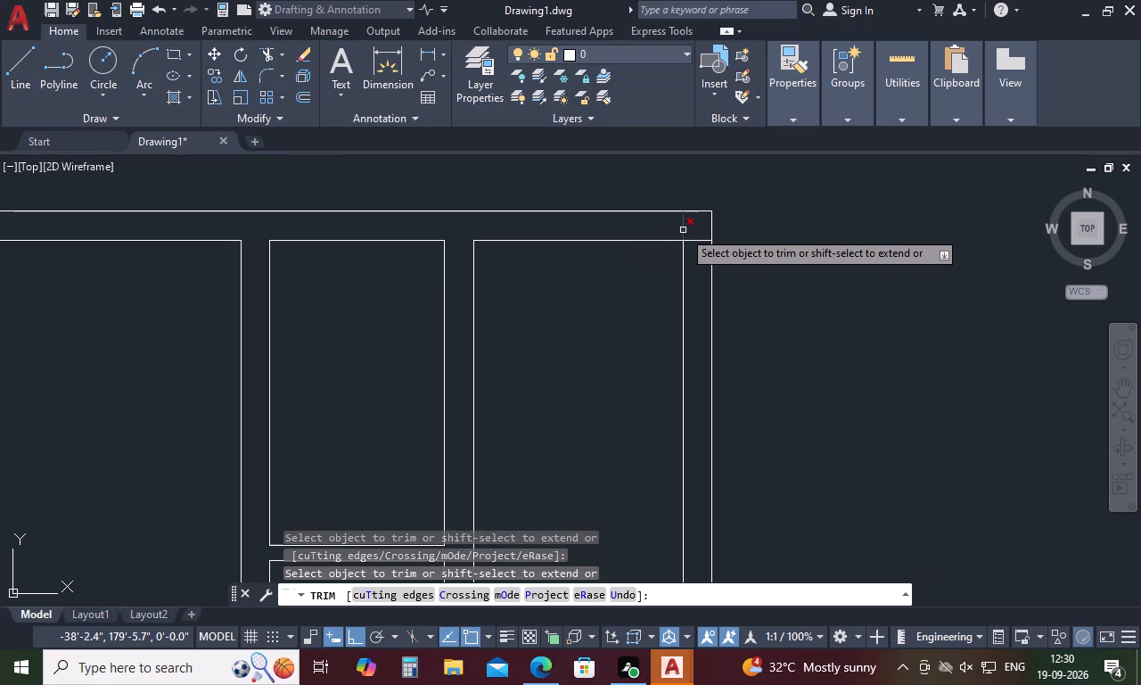
pyautogui.click(683, 230)
pyautogui.click(693, 243)
pyautogui.click(694, 234)
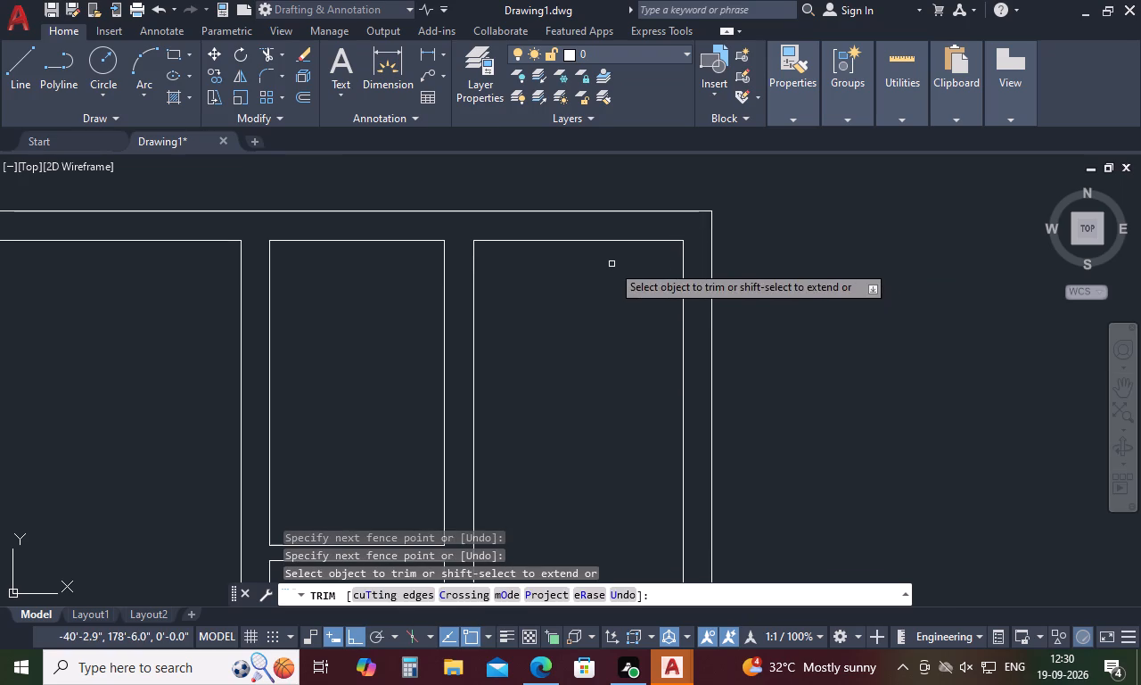
pyautogui.scroll(-2, 612, 264)
pyautogui.press('Escape')
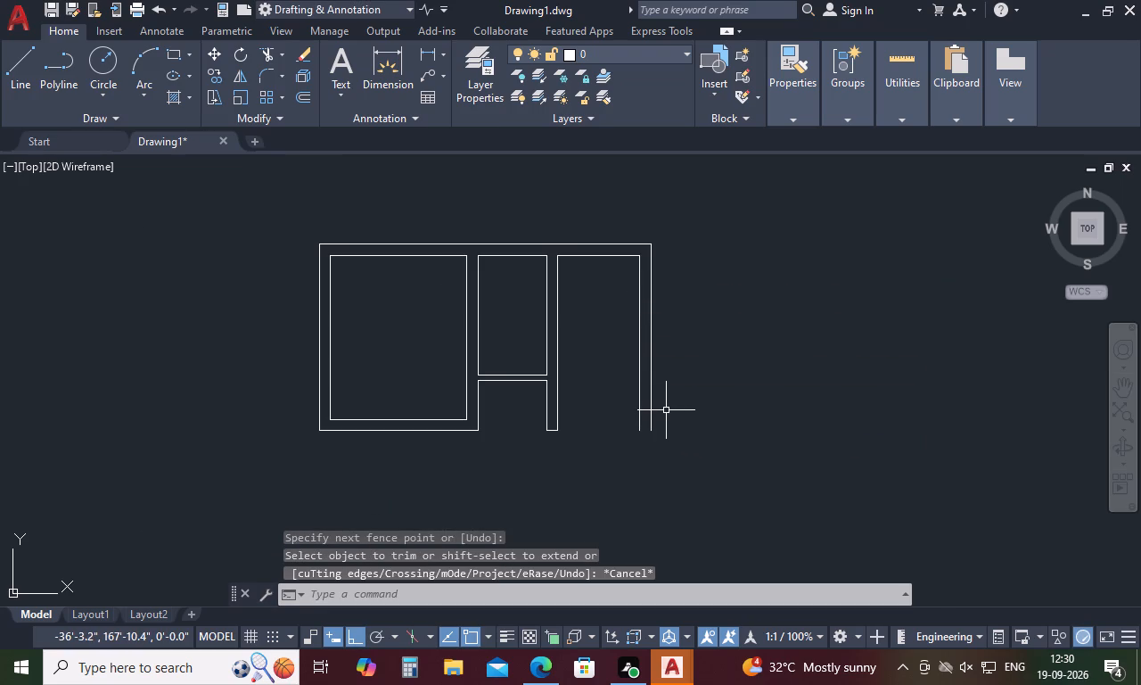
# Offset the third space's inner top line downward by 8'3" to set its lower edge.
pyautogui.write('O')
pyautogui.press('space')
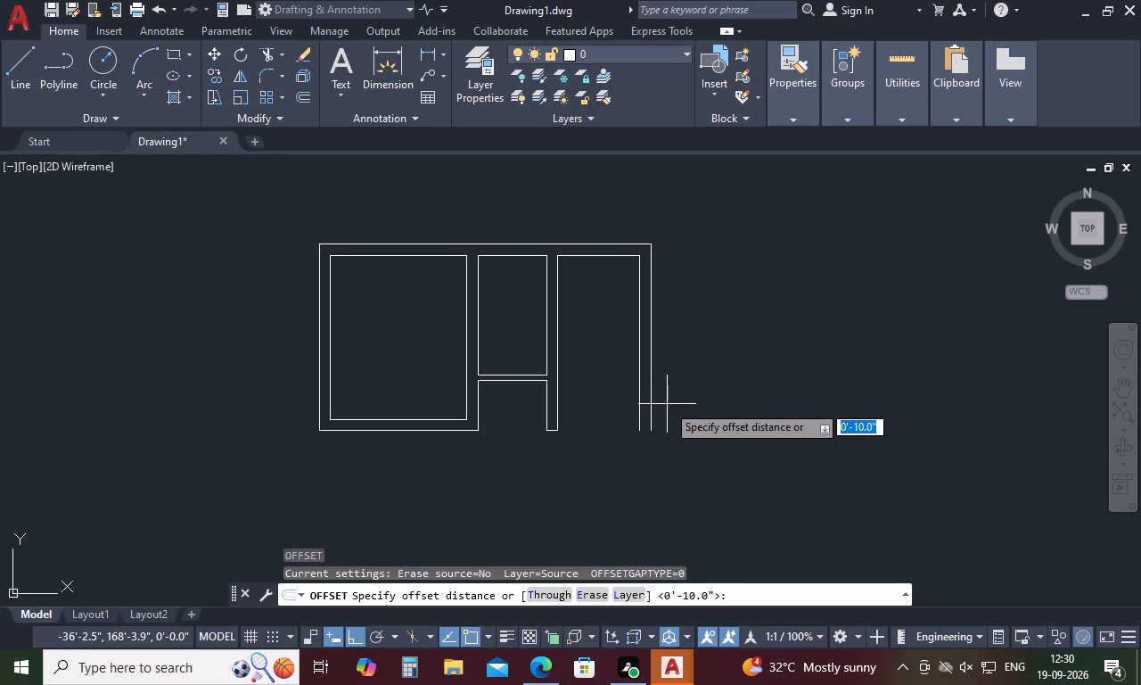
pyautogui.write('8\'3"')
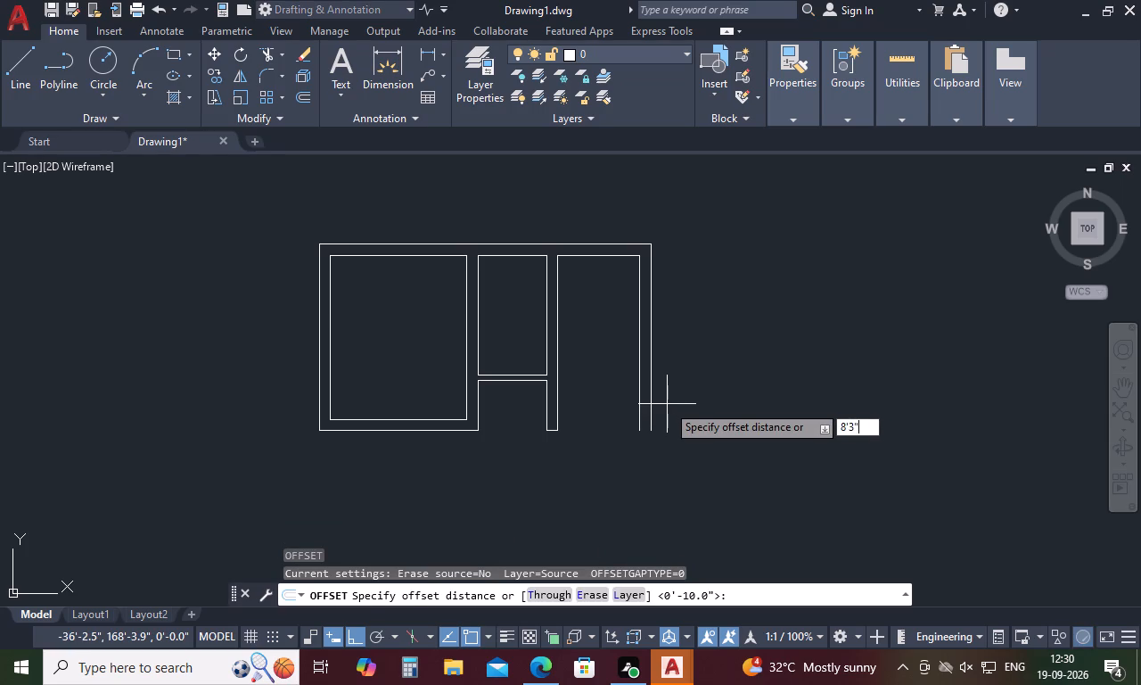
pyautogui.press('space')
pyautogui.click(620, 257)
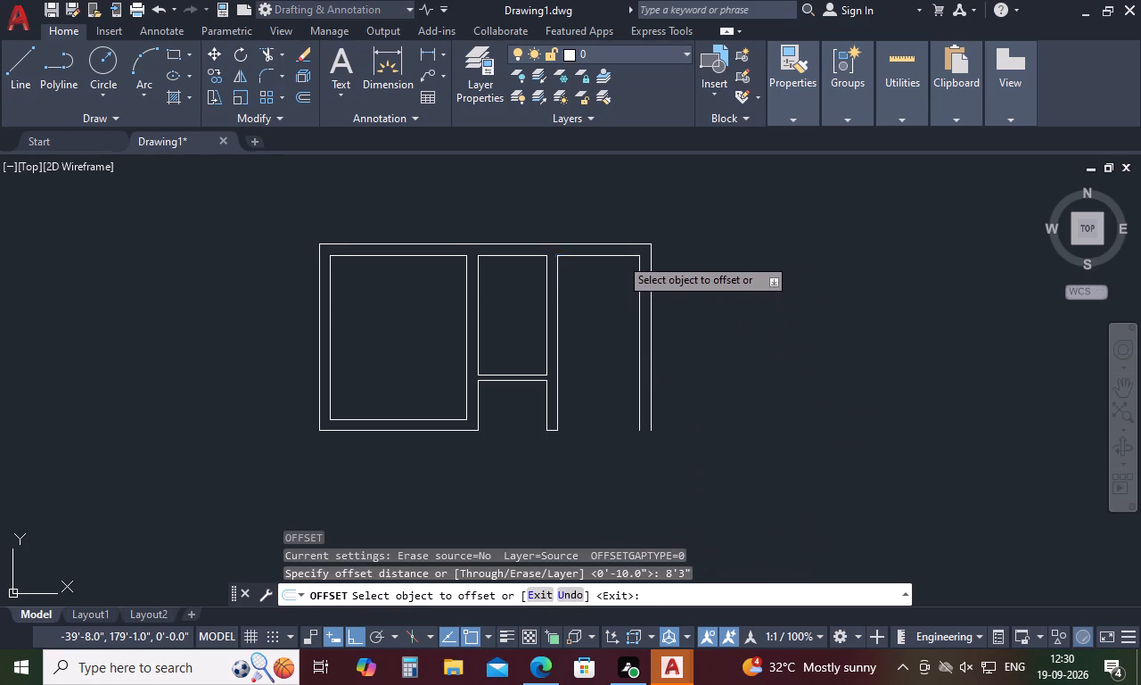
pyautogui.click(588, 351)
pyautogui.press('space')
# Offset the third space's lower horizontal line downward by 10" to form its bottom wall.
pyautogui.press('space')
pyautogui.write('10')
pyautogui.press('space')
pyautogui.click(585, 366)
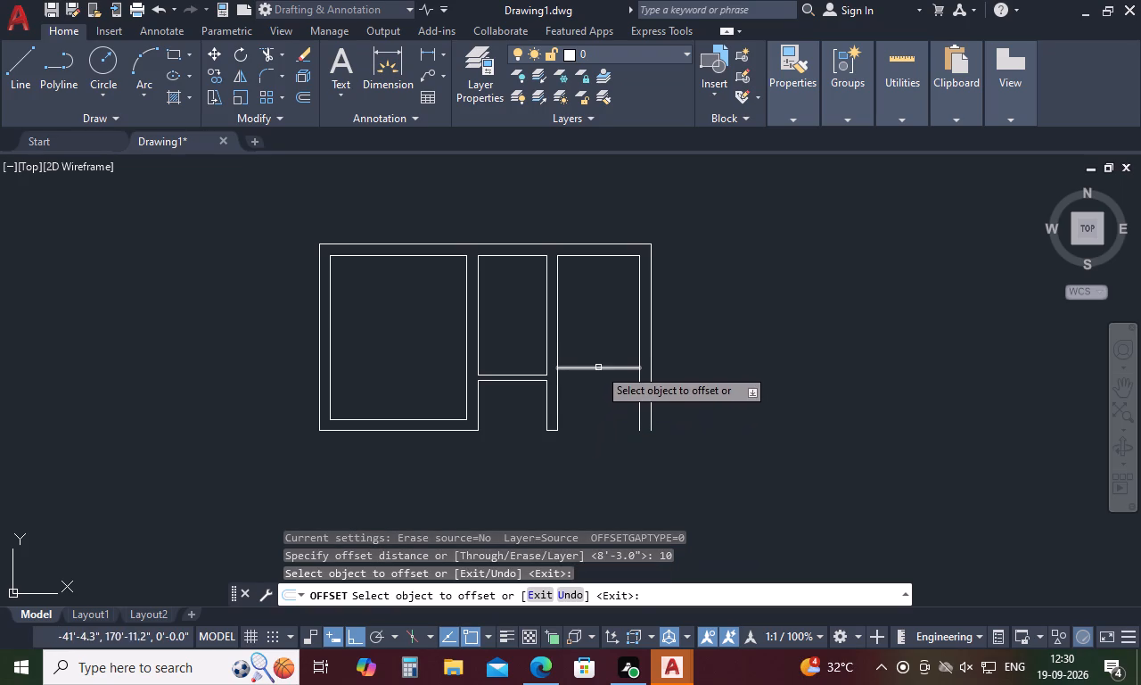
pyautogui.click(598, 367)
pyautogui.click(598, 420)
pyautogui.press('space')
# Trim the vertical wall line pieces between the third space's two bottom wall lines at both ends.
pyautogui.write('TR')
pyautogui.press('space')
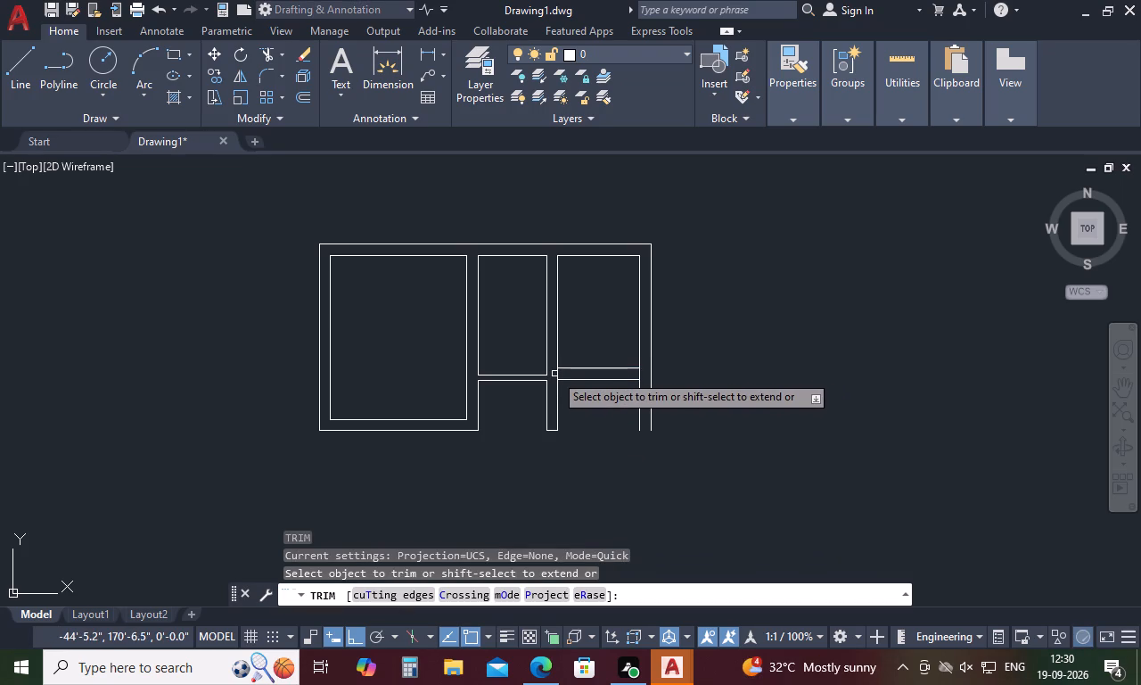
pyautogui.click(555, 373)
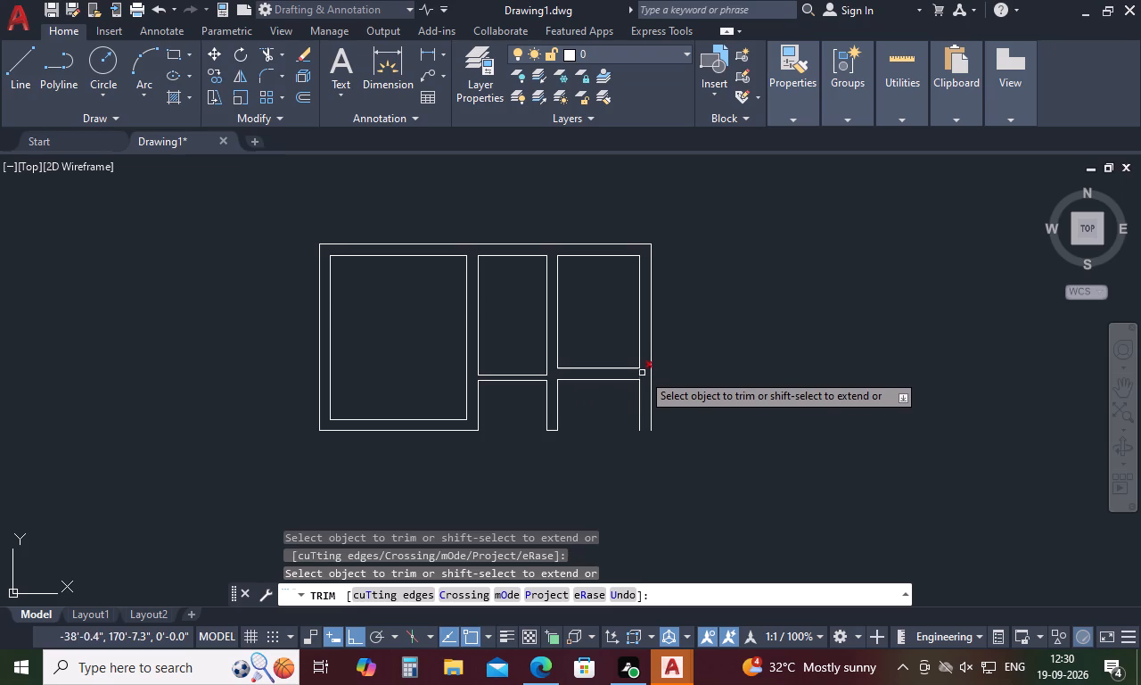
pyautogui.click(640, 374)
pyautogui.press('space')
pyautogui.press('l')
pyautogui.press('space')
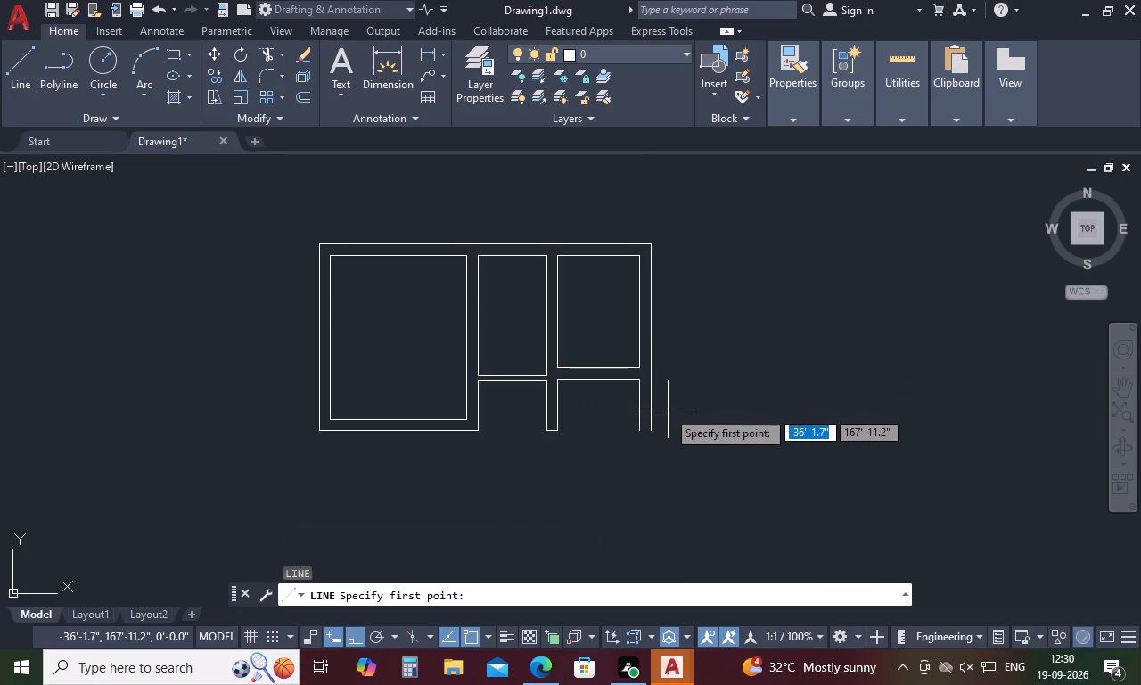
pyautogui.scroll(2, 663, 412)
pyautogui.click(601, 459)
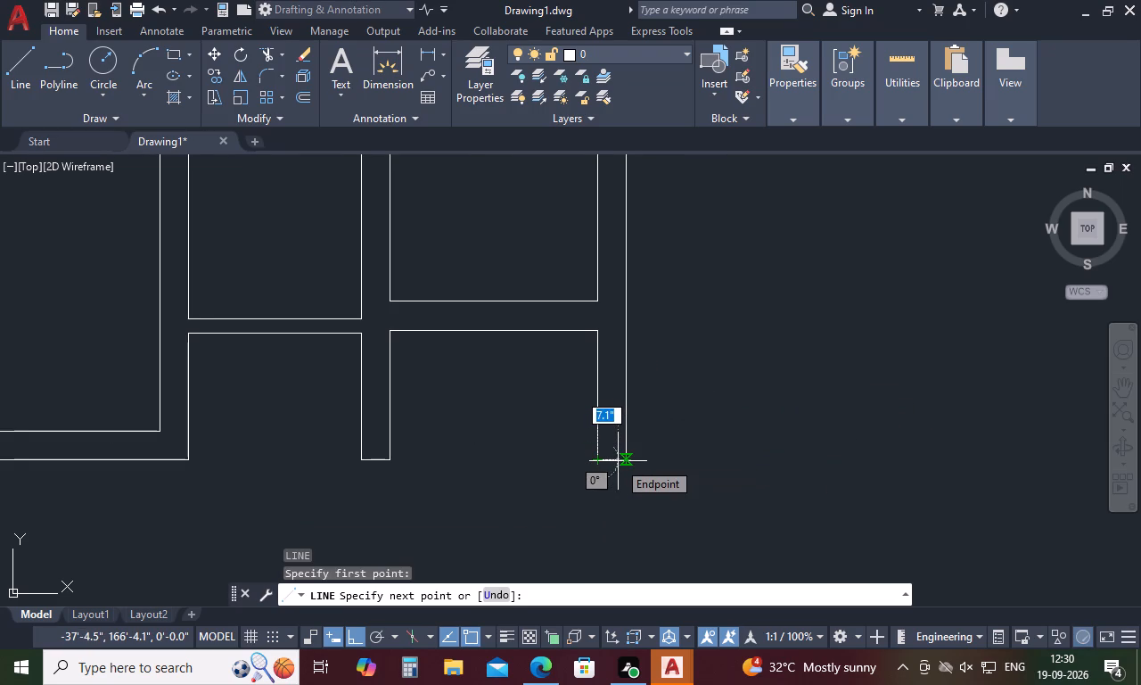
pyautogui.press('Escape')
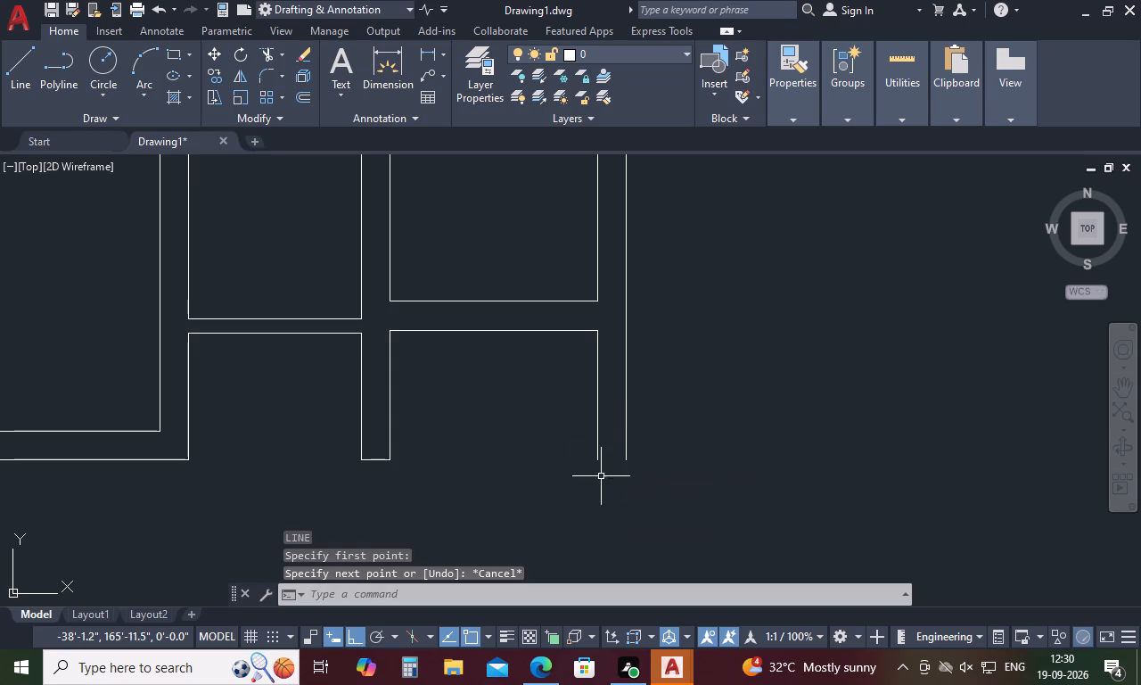
# Extend the third space's lower bottom wall line to the outer right wall line.
pyautogui.write('EX')
pyautogui.press('space')
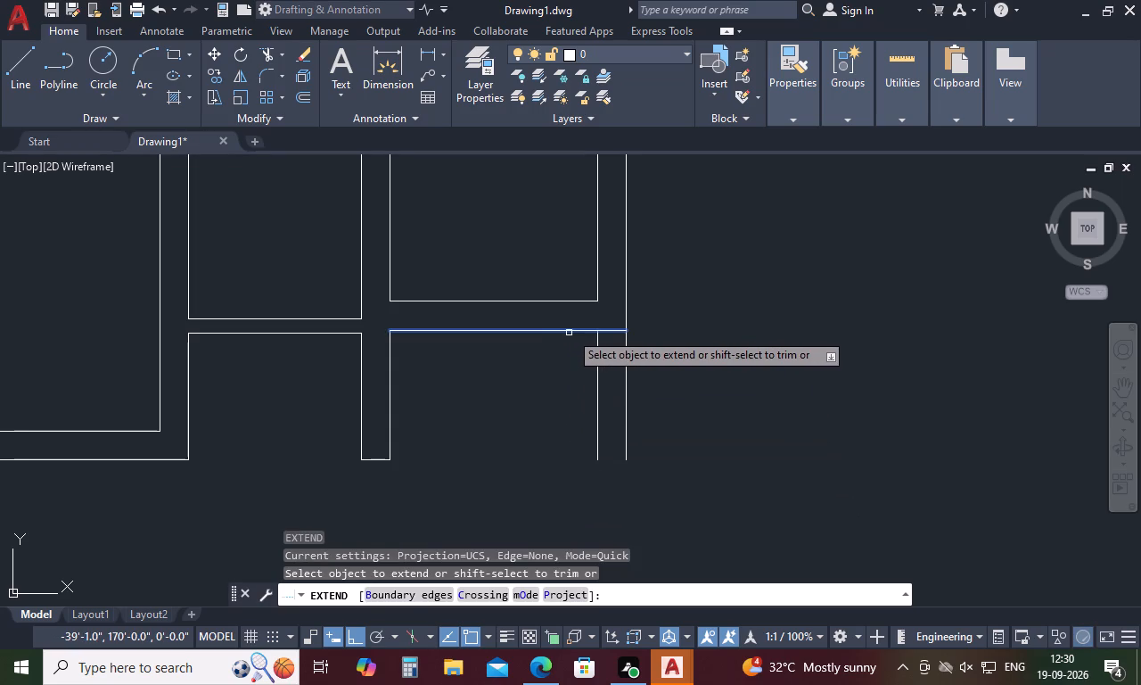
pyautogui.click(572, 331)
pyautogui.press('Escape')
# Trim the two vertical wall line pieces hanging below the third space's bottom wall at its right end.
pyautogui.write('TR')
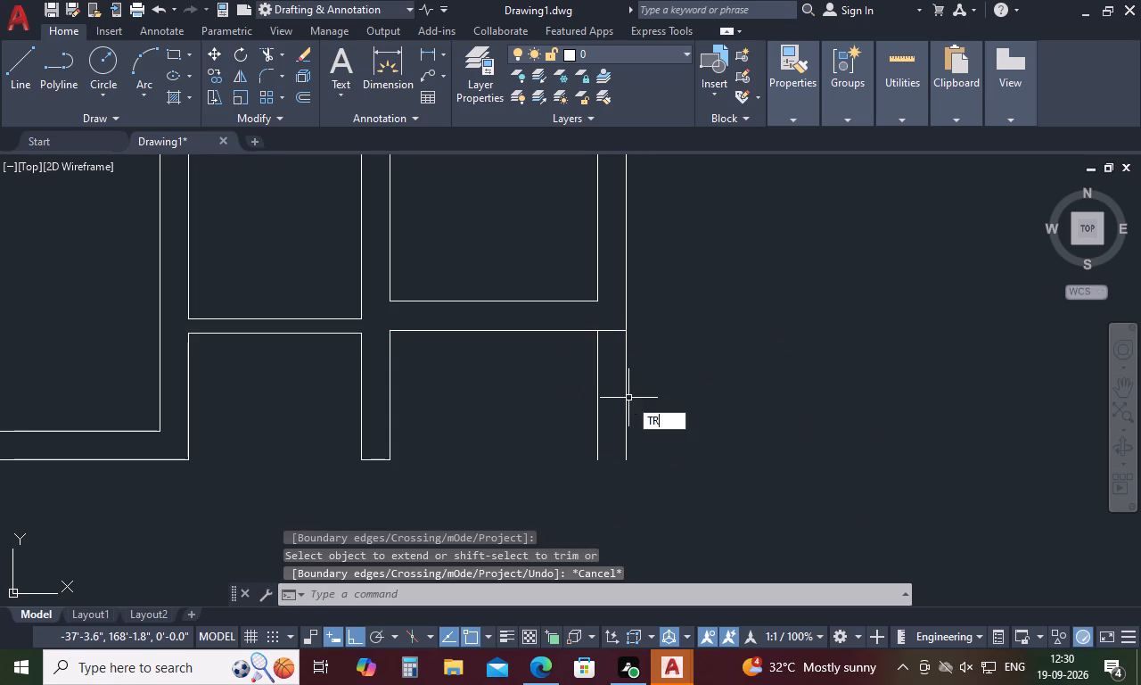
pyautogui.press('space')
pyautogui.moveTo(643, 384); pyautogui.dragTo(561, 421)
pyautogui.scroll(-3, 561, 421)
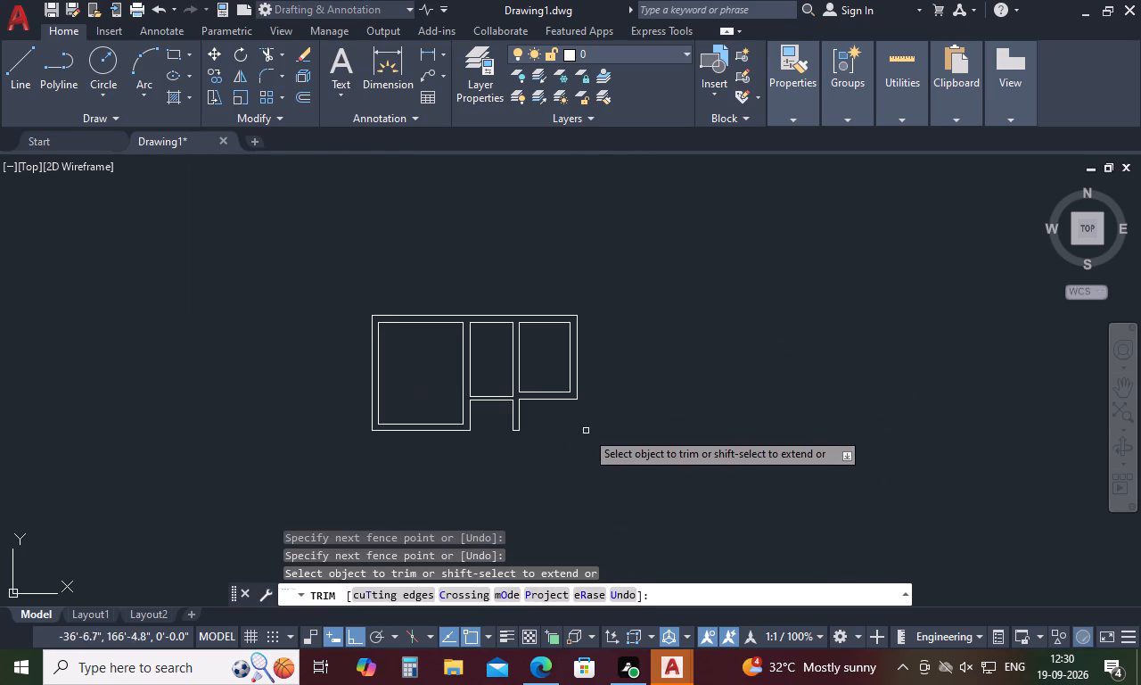
pyautogui.press('Escape')
# Offset the third space's outer right wall line 10' to the right for a fourth room.
pyautogui.press('o')
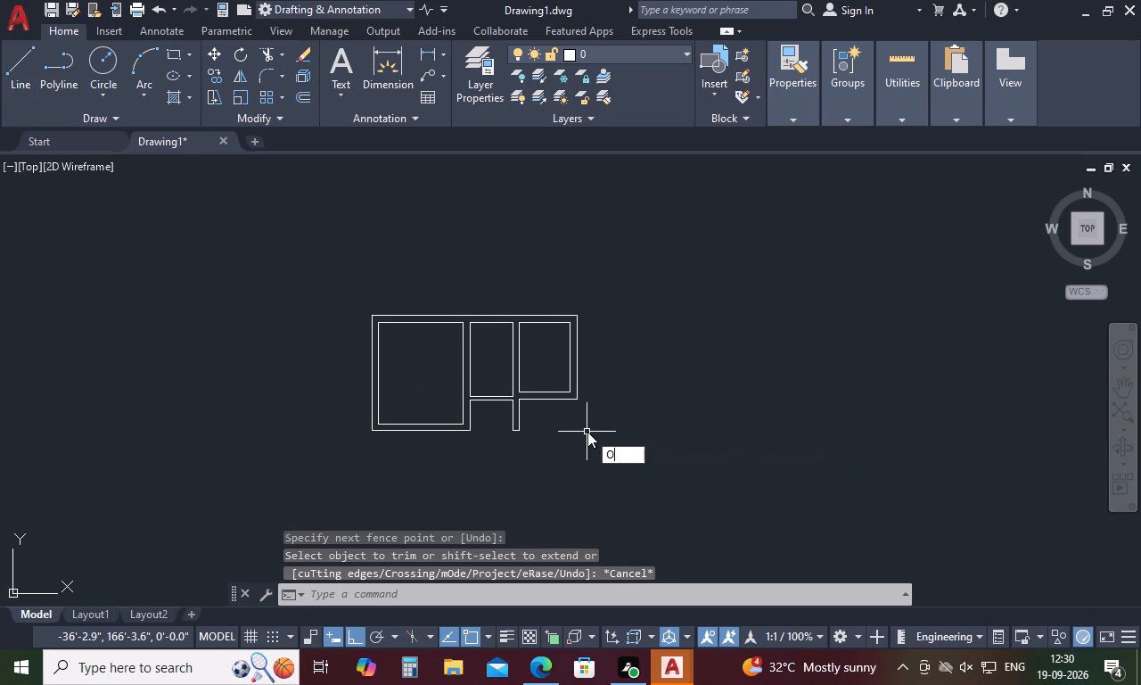
pyautogui.press('space')
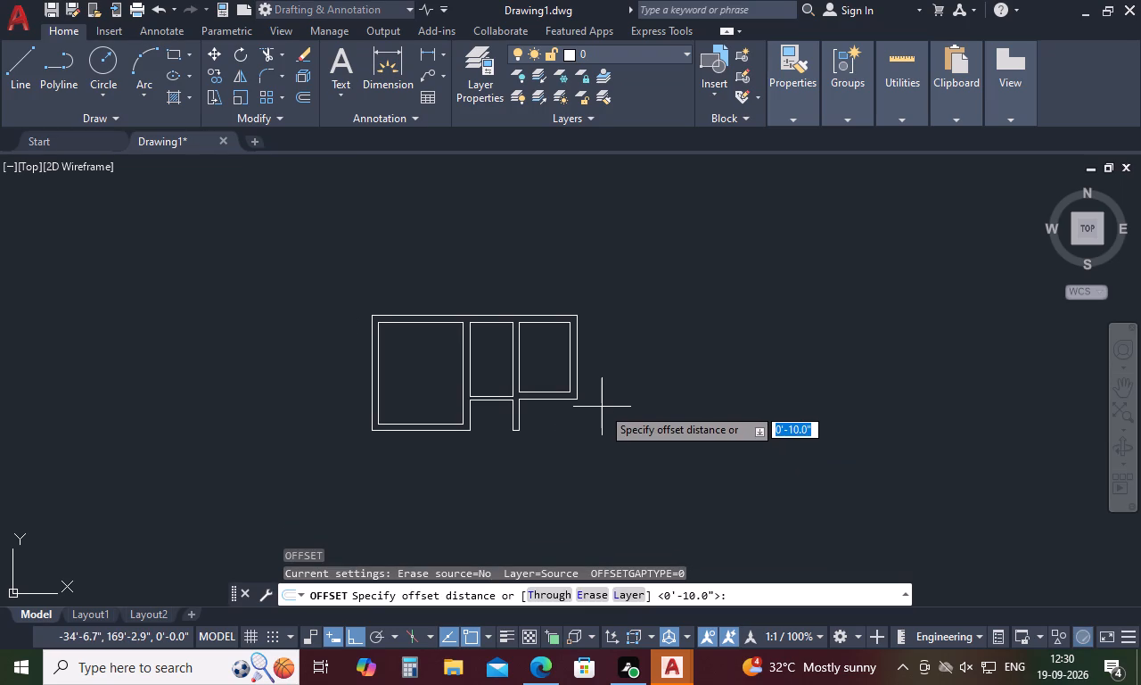
pyautogui.write("10'")
pyautogui.press('space')
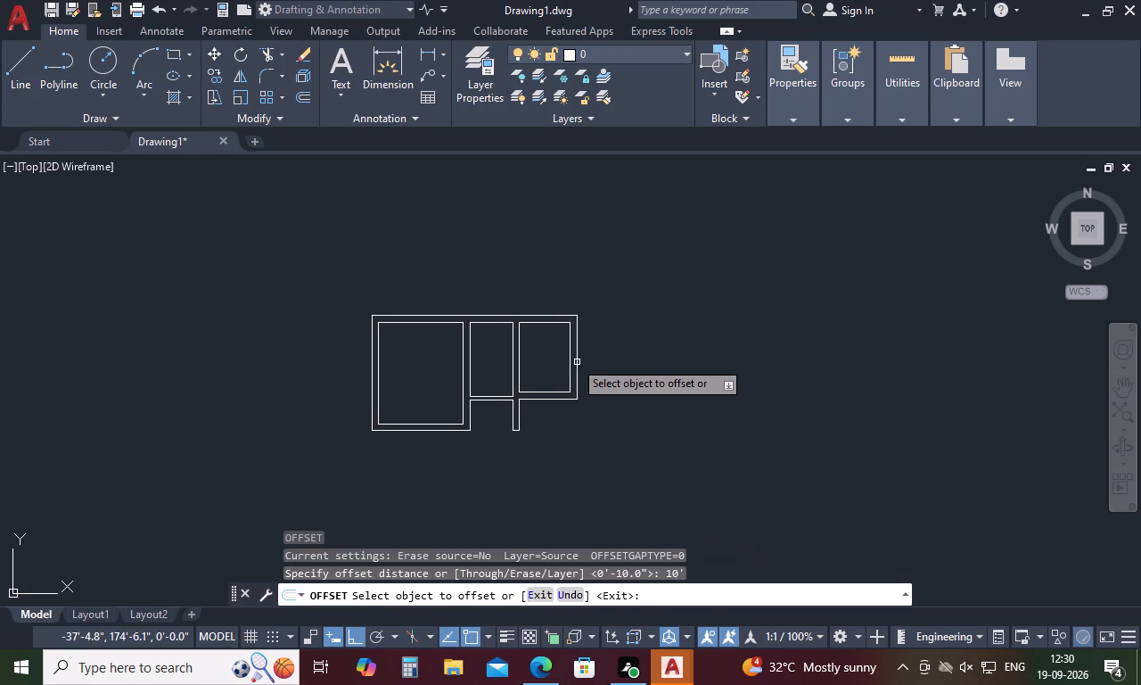
pyautogui.click(577, 354)
pyautogui.click(713, 352)
pyautogui.press('space')
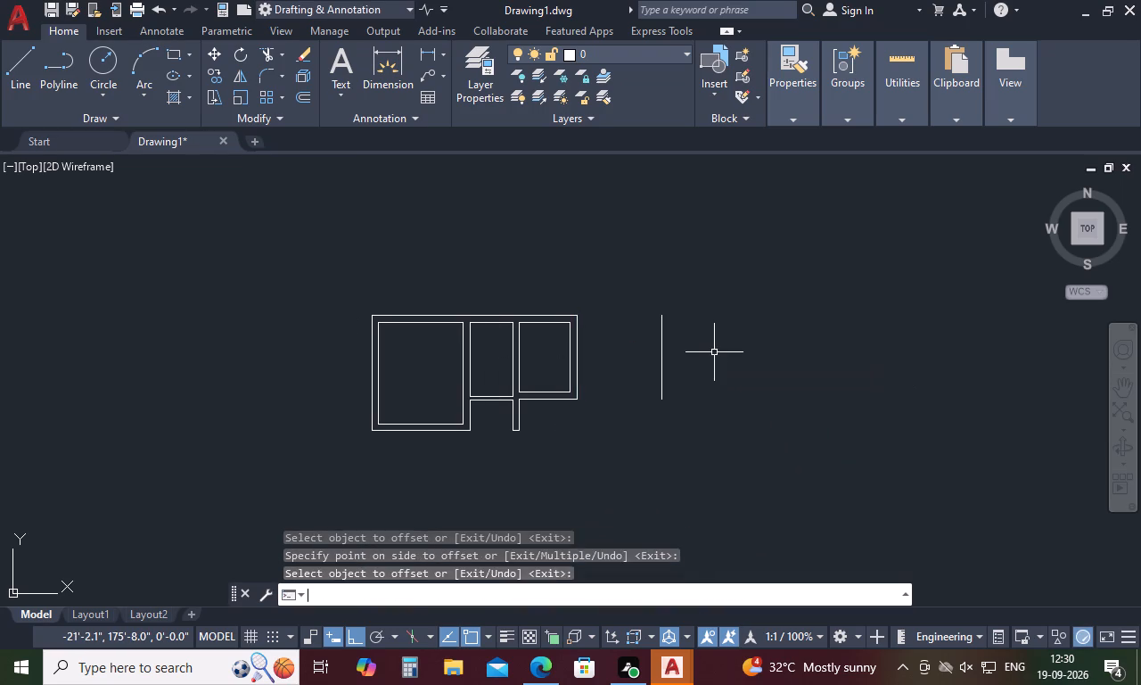
# Draw a 10' line joining the top ends of the third space's outer right wall line and its offset copy.
pyautogui.write('L')
pyautogui.press('space')
pyautogui.click(579, 314)
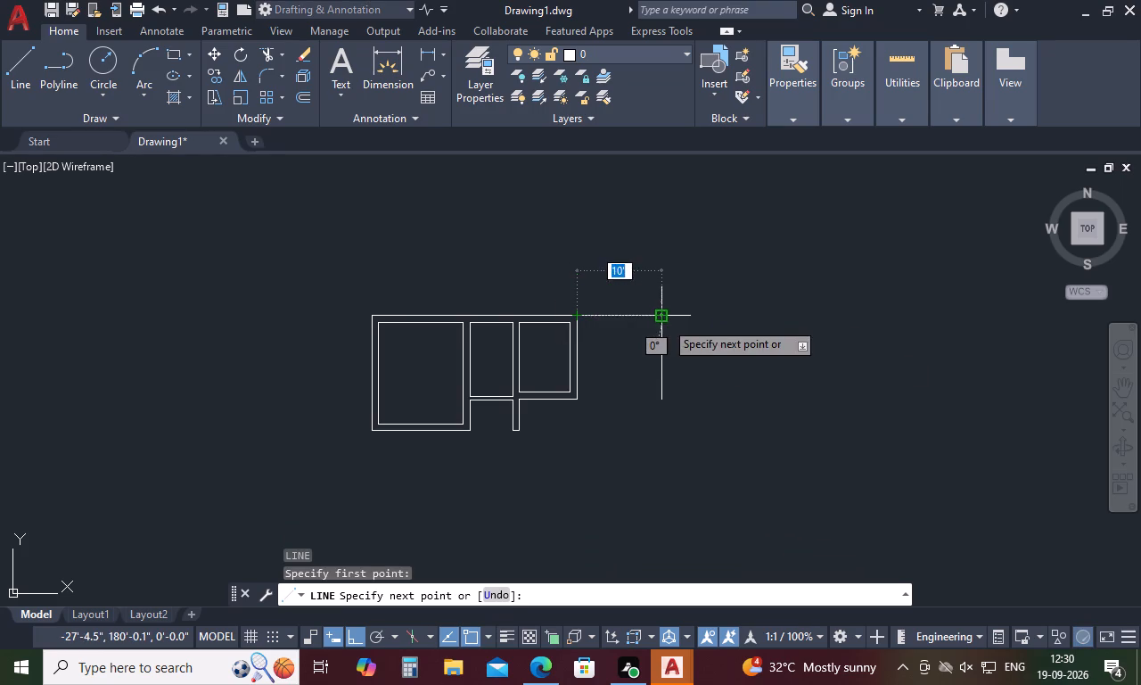
pyautogui.click(665, 321)
pyautogui.press('Escape')
# Offset the fourth room's top line downward and its right line outward by 10" to form walls.
pyautogui.write('O 10')
pyautogui.press('space')
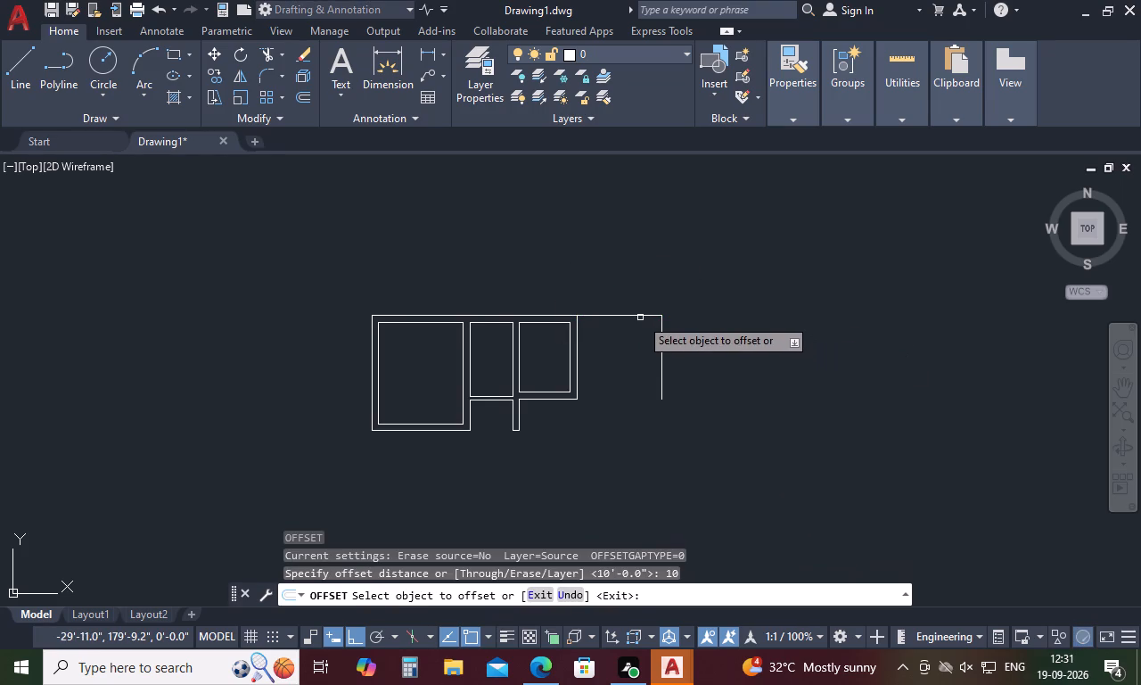
pyautogui.click(640, 316)
pyautogui.click(641, 332)
pyautogui.click(661, 334)
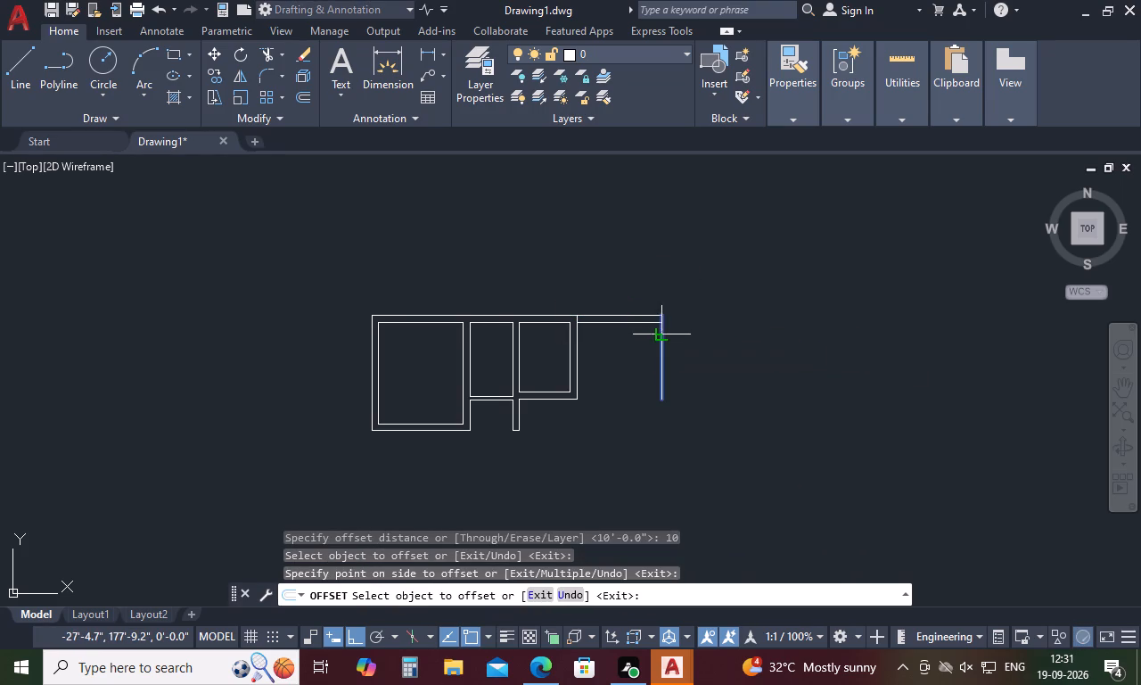
pyautogui.click(733, 337)
pyautogui.press('space')
# Measure the inner widths of the second and third spaces along their top edges.
pyautogui.press('d')
pyautogui.press('i')
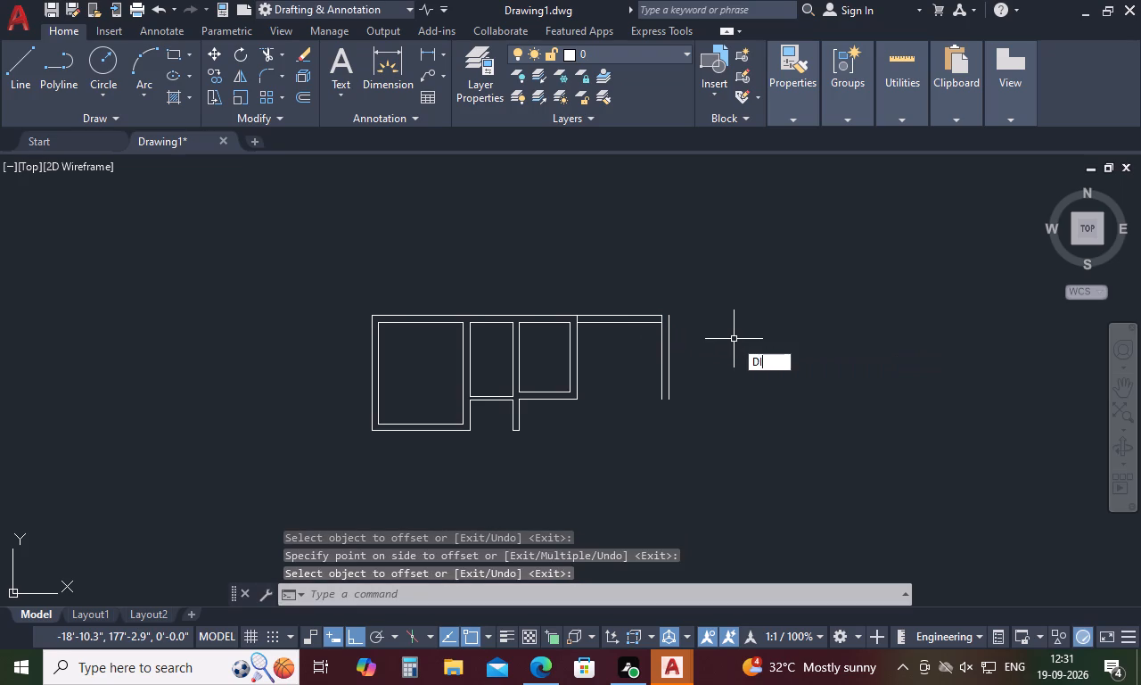
pyautogui.press('space')
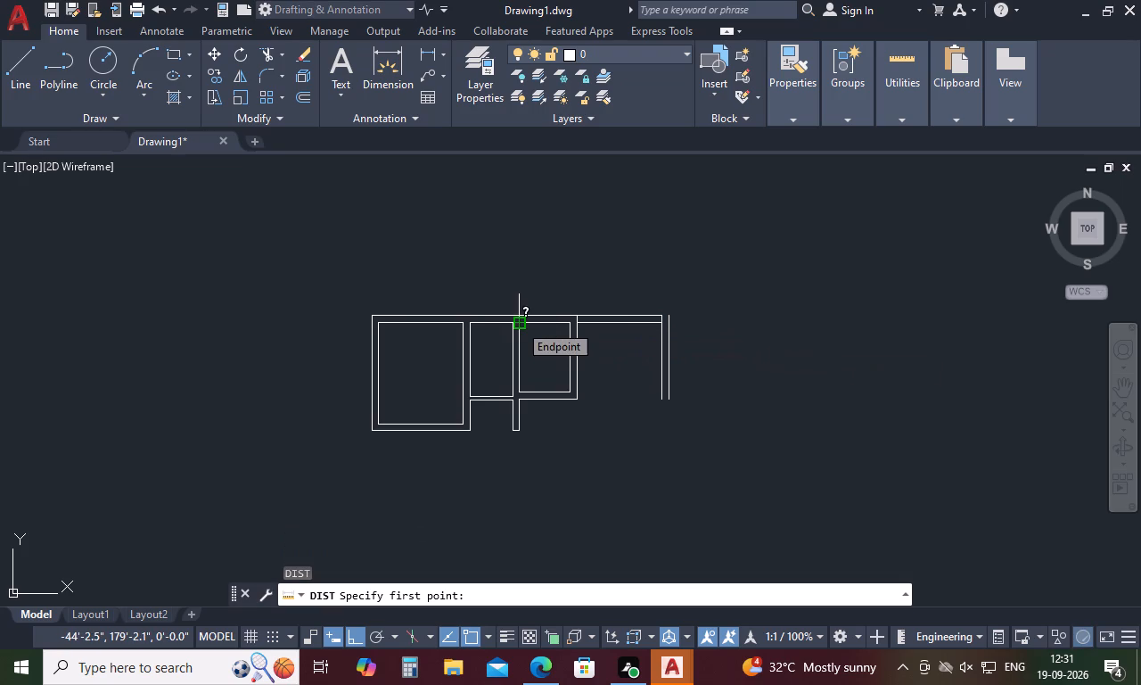
pyautogui.scroll(2, 519, 324)
pyautogui.click(519, 324)
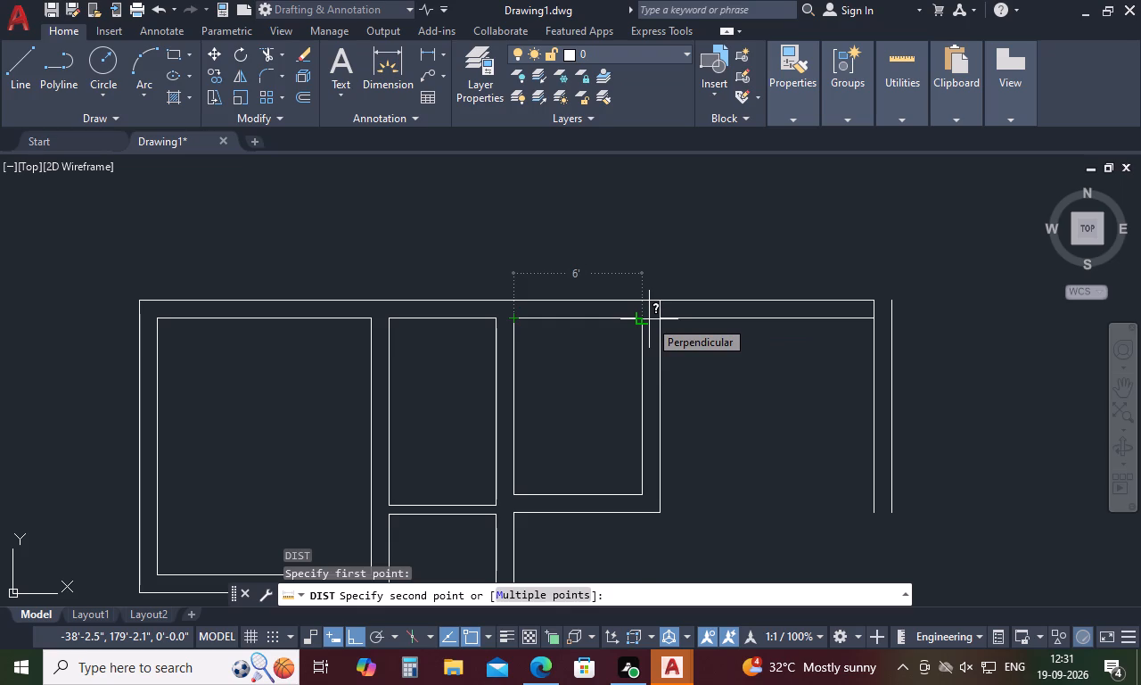
pyautogui.press('space')
pyautogui.press('space')
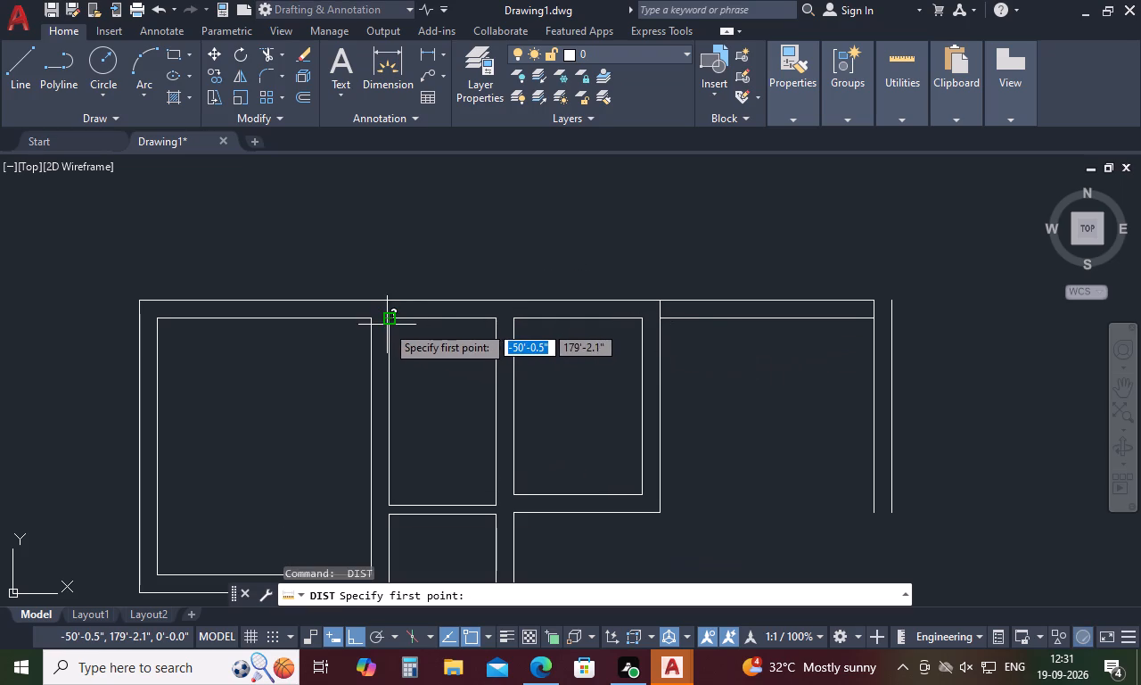
pyautogui.click(386, 319)
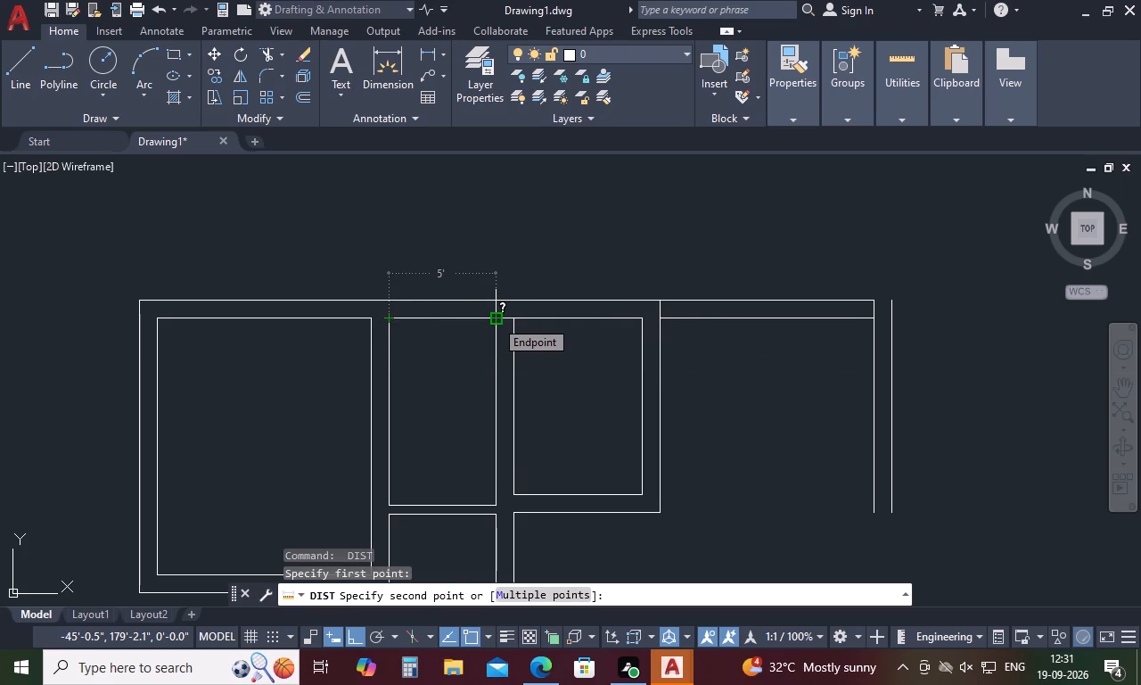
pyautogui.press('space')
pyautogui.press('space')
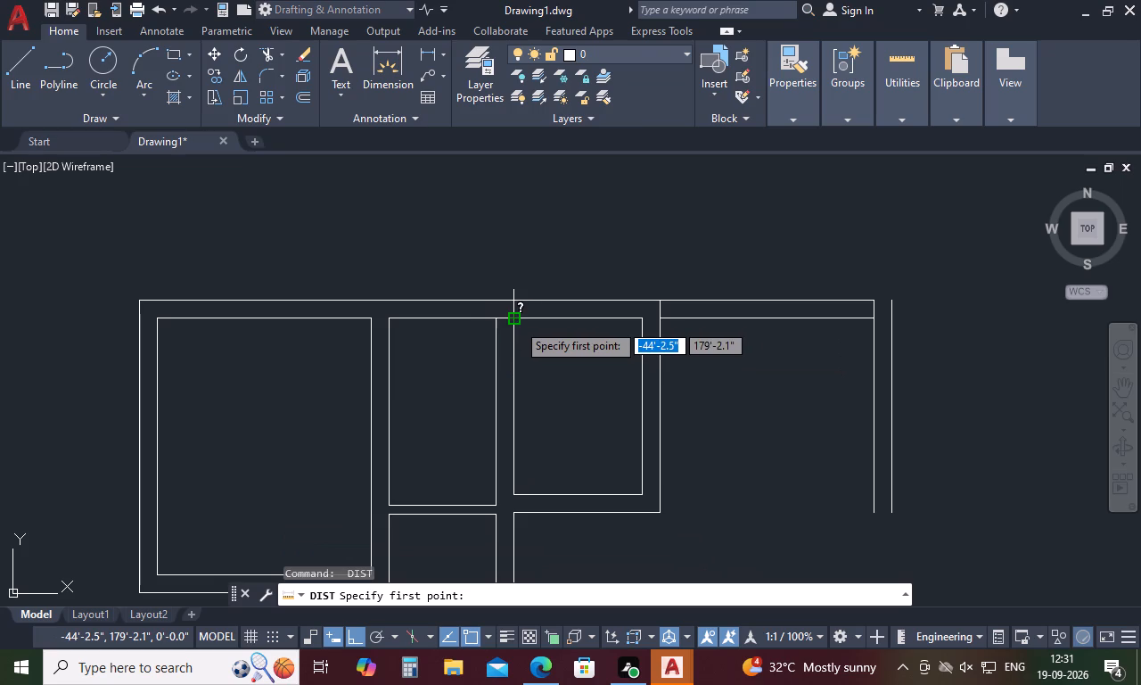
pyautogui.click(517, 323)
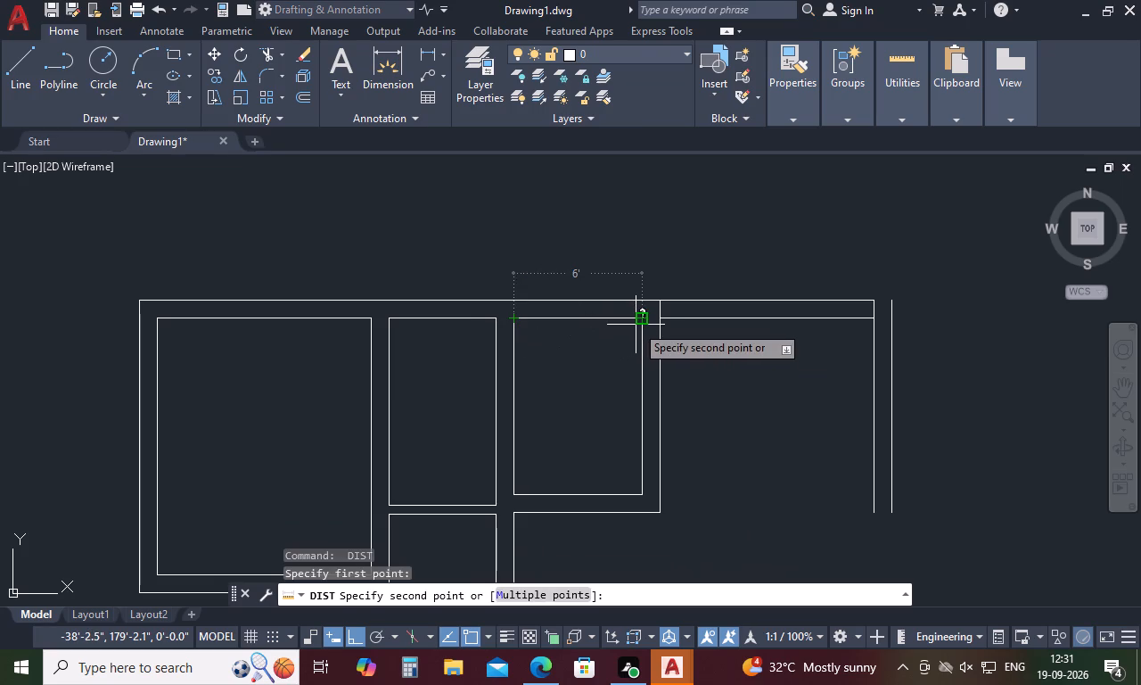
pyautogui.press('space')
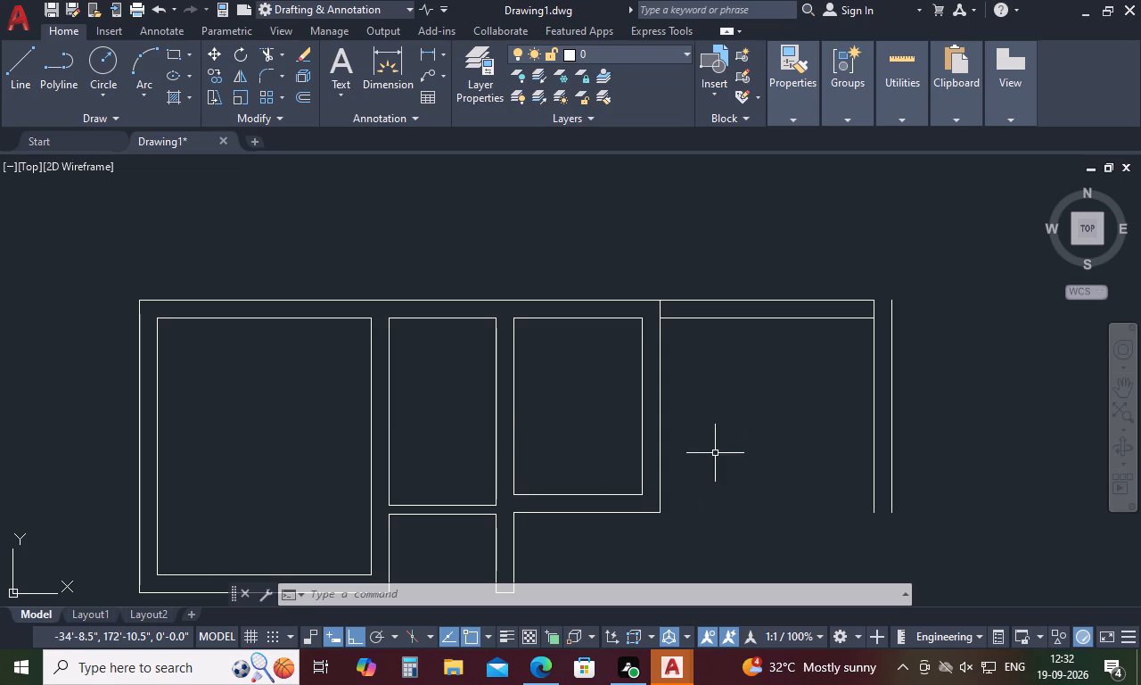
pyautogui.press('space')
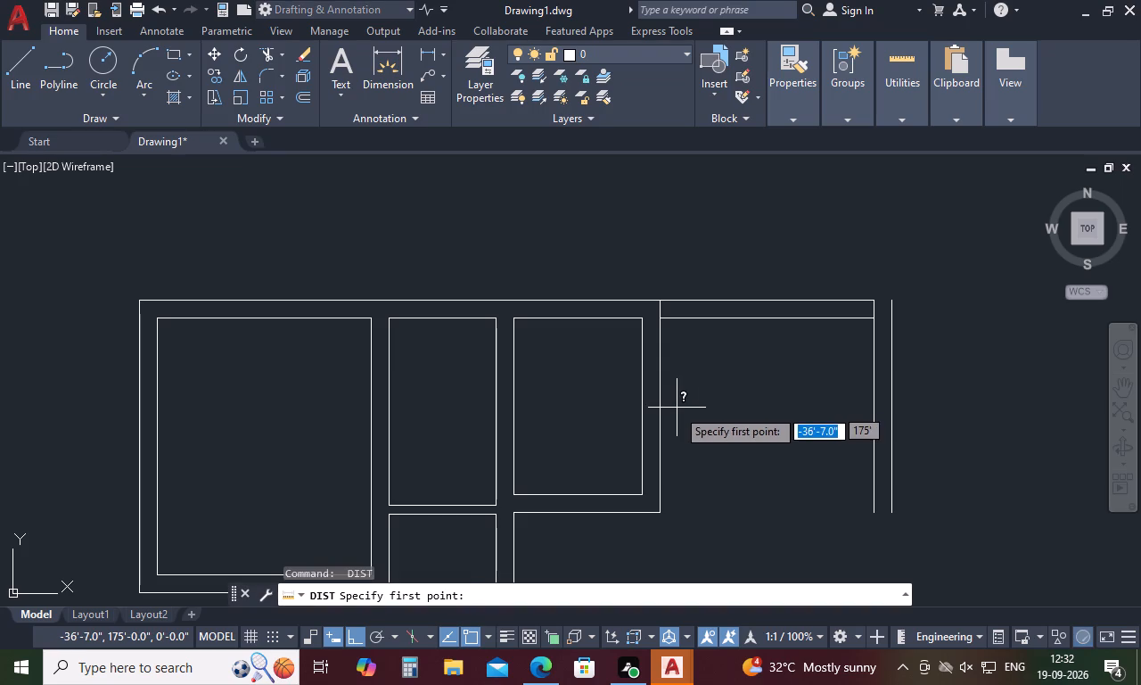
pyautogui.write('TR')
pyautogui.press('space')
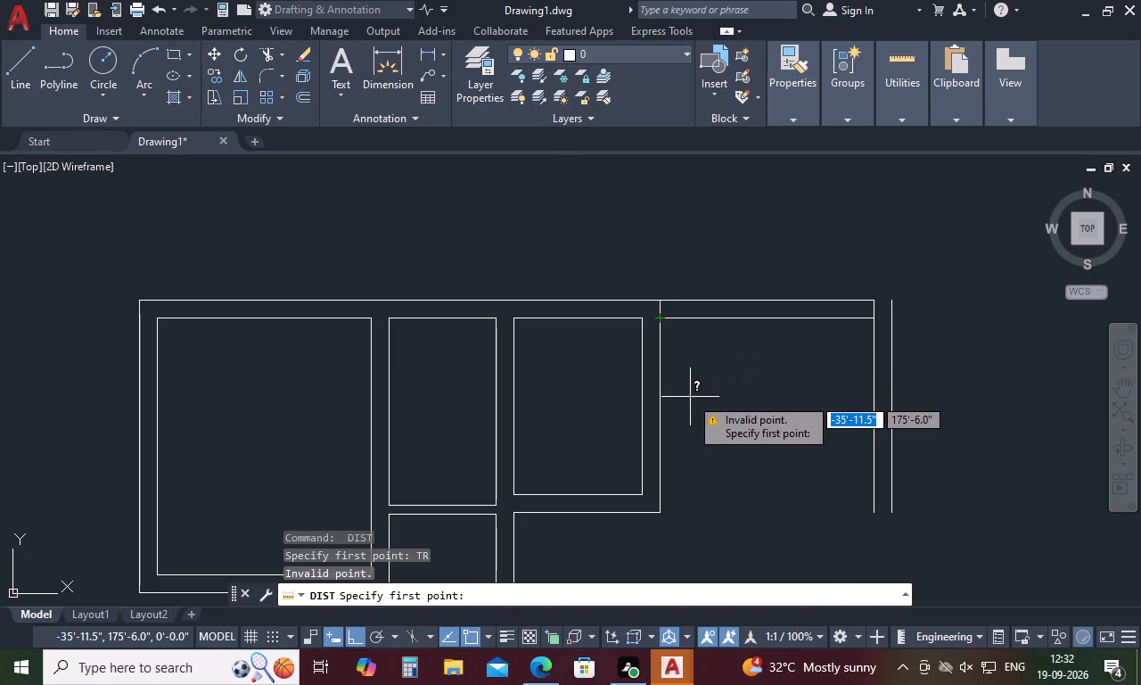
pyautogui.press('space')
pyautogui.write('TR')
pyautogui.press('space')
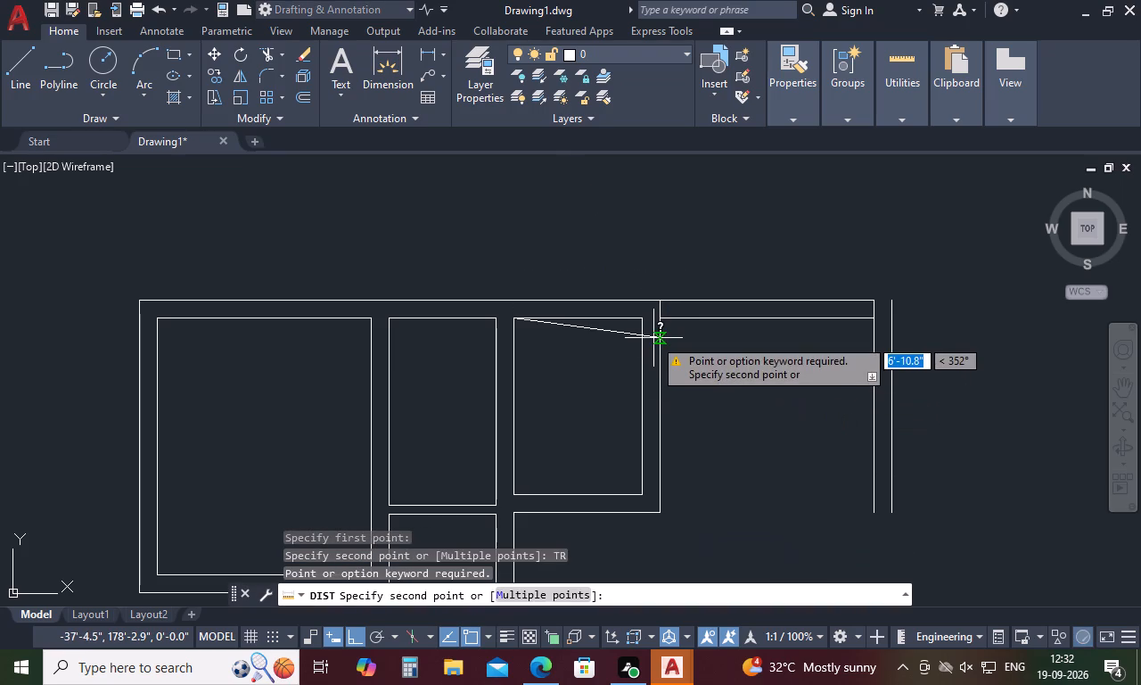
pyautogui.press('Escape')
# Trim the vertical line piece crossing the top wall at the fourth room's upper left corner.
pyautogui.write('TR')
pyautogui.press('space')
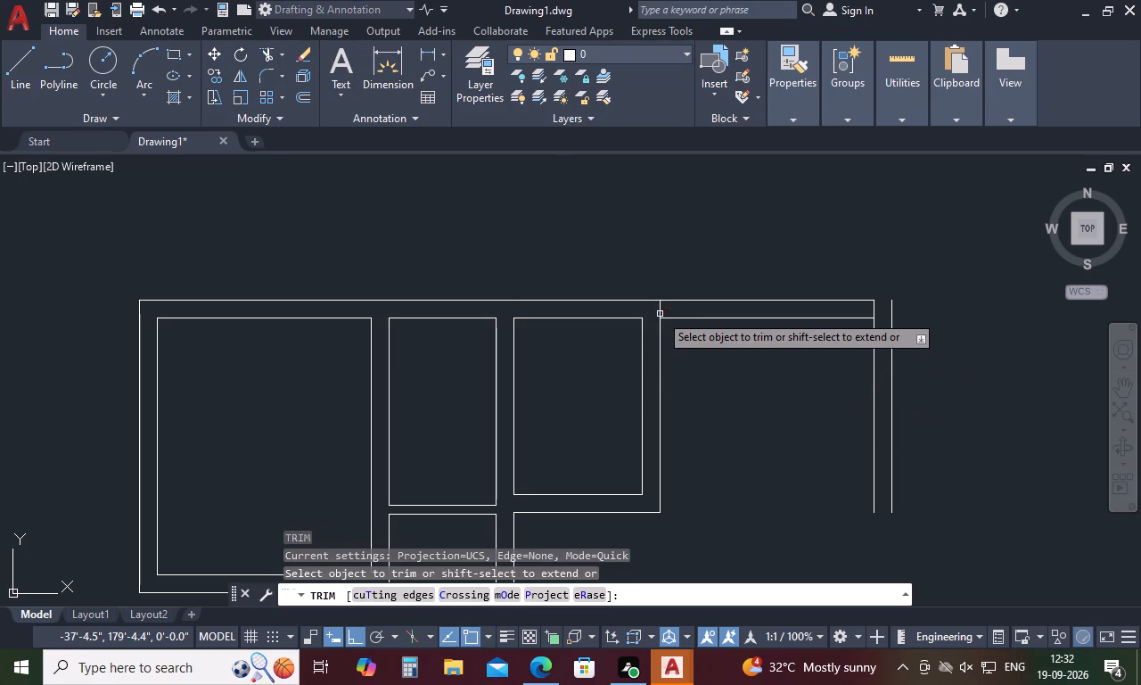
pyautogui.click(662, 311)
pyautogui.press('Escape')
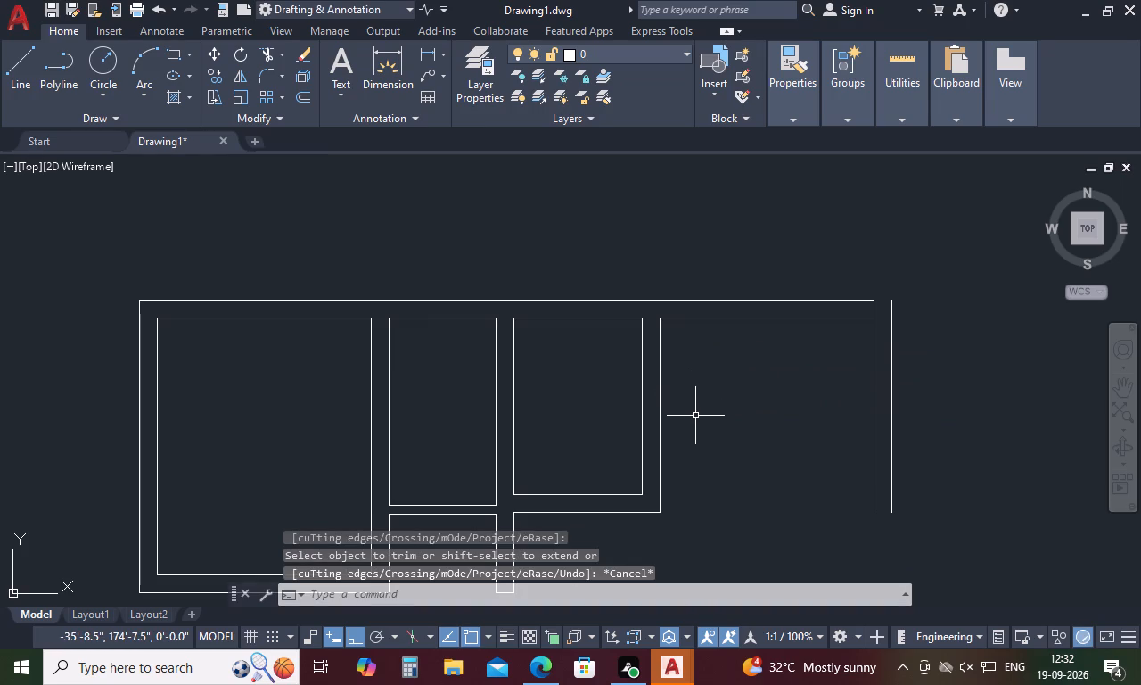
# Fillet the outer top wall line with the outer right wall line into a sharp corner at the fourth room.
pyautogui.write('F M')
pyautogui.press('space')
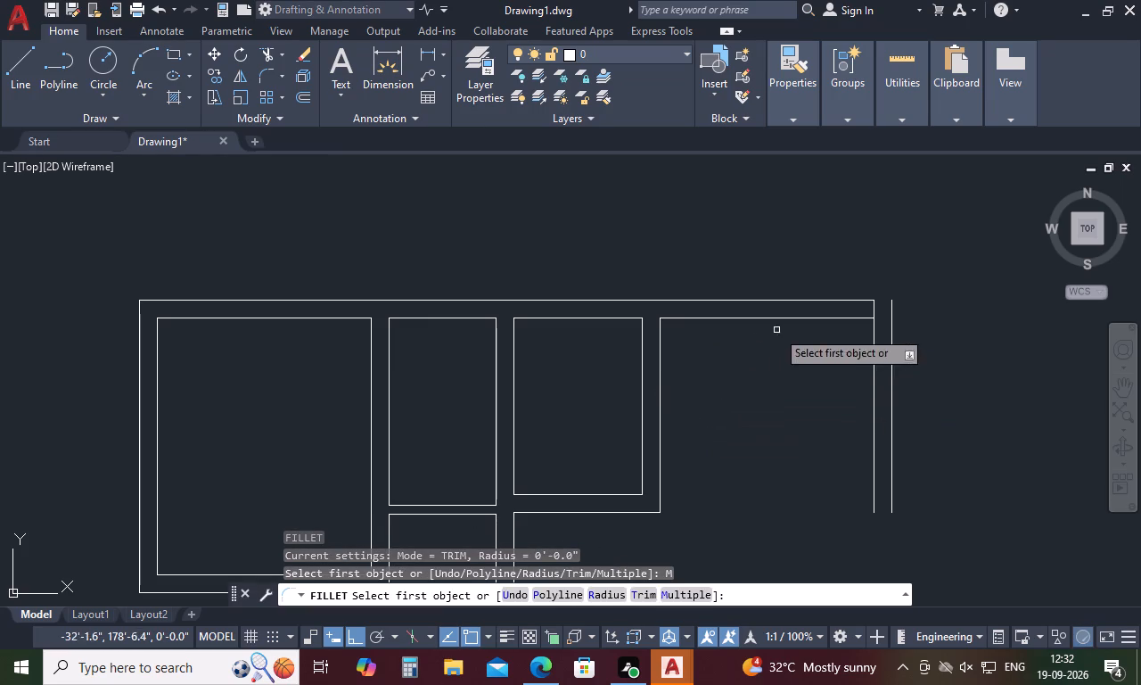
pyautogui.click(836, 300)
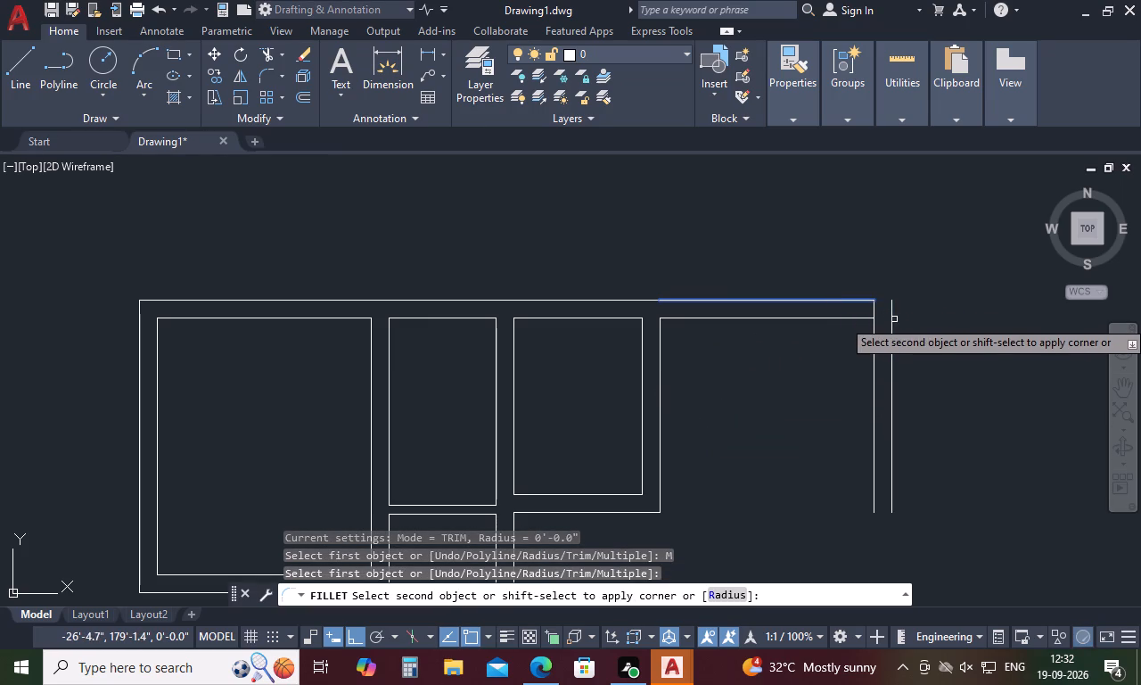
pyautogui.click(892, 322)
pyautogui.press('Escape')
# Trim the inner right line piece crossing the top wall at the fourth room's upper right corner.
pyautogui.write('TR')
pyautogui.press('space')
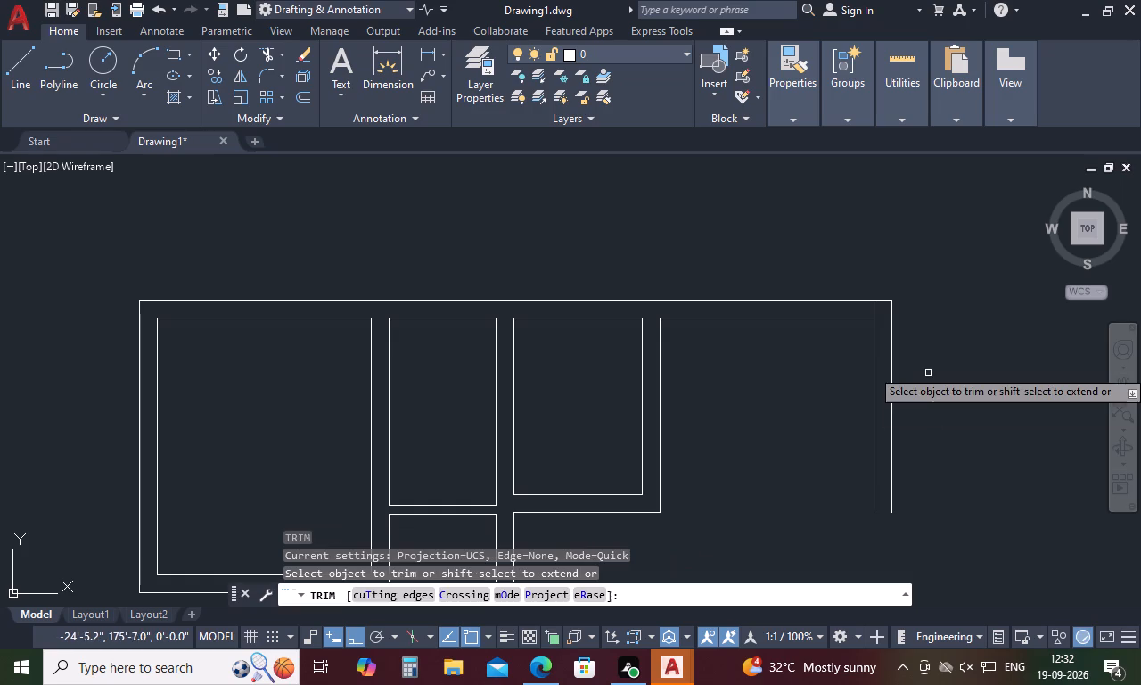
pyautogui.click(872, 308)
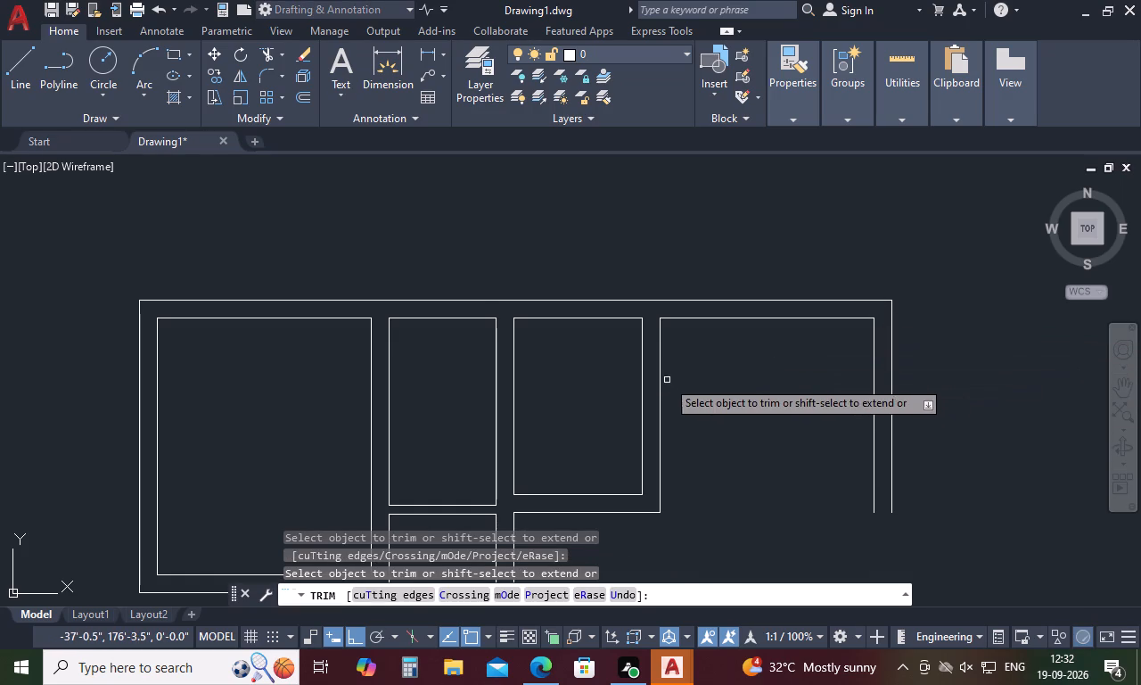
pyautogui.scroll(-2, 667, 380)
pyautogui.press('Escape')
# Offset the fourth room's inner top line downward by 12' to set its lower edge.
pyautogui.write('O')
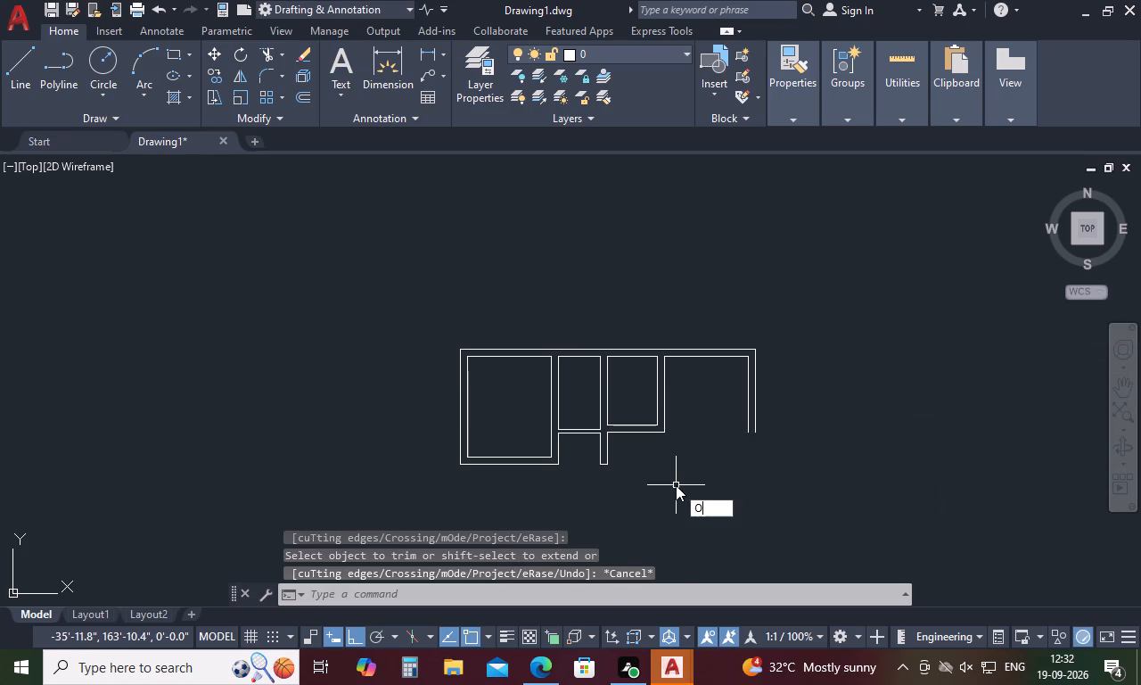
pyautogui.press('space')
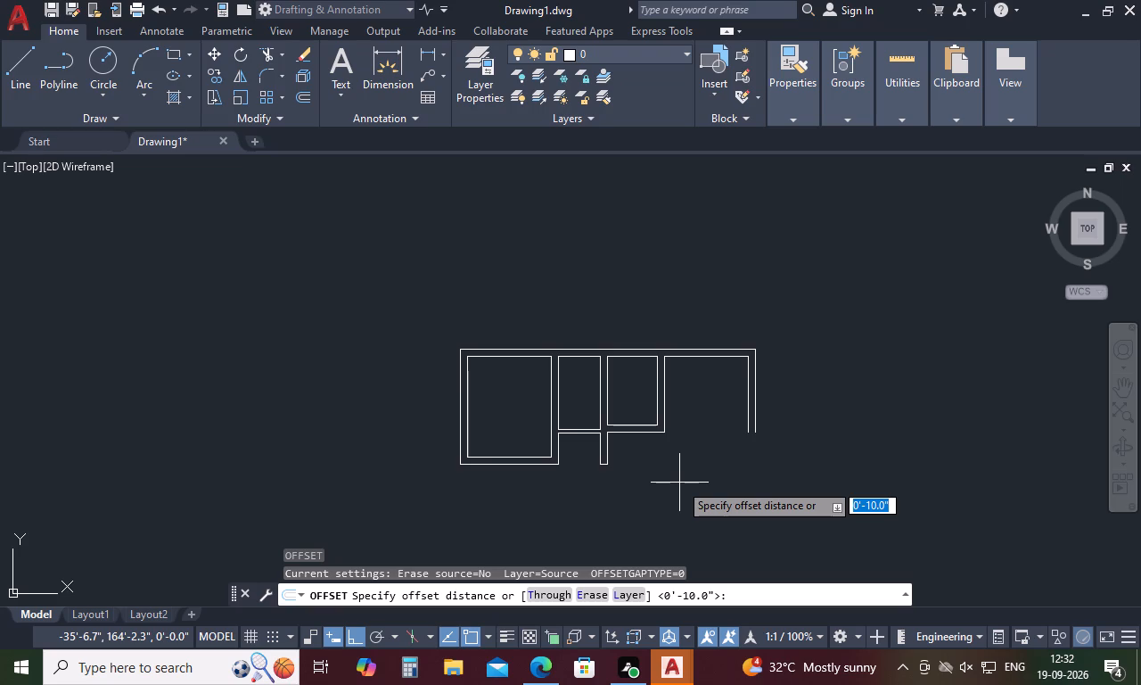
pyautogui.write("12'")
pyautogui.press('space')
pyautogui.click(702, 359)
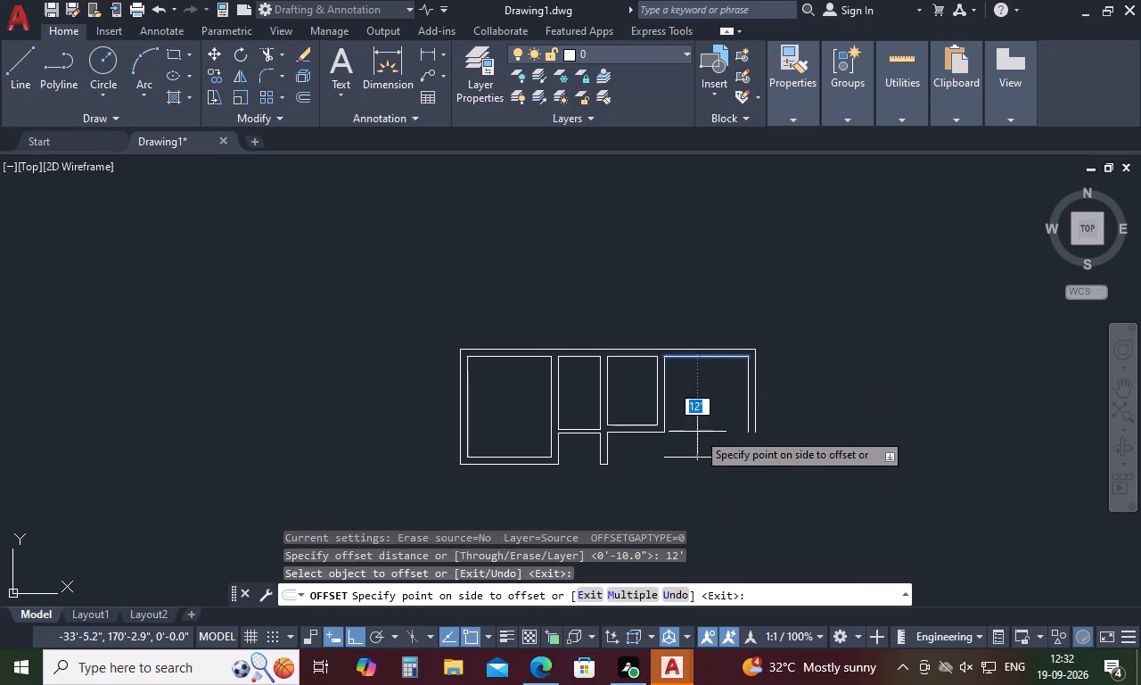
pyautogui.click(697, 432)
pyautogui.press('space')
# Offset the fourth room's lower horizontal line downward by 10" to form its bottom wall.
pyautogui.press('space')
pyautogui.write('10')
pyautogui.press('space')
pyautogui.click(707, 456)
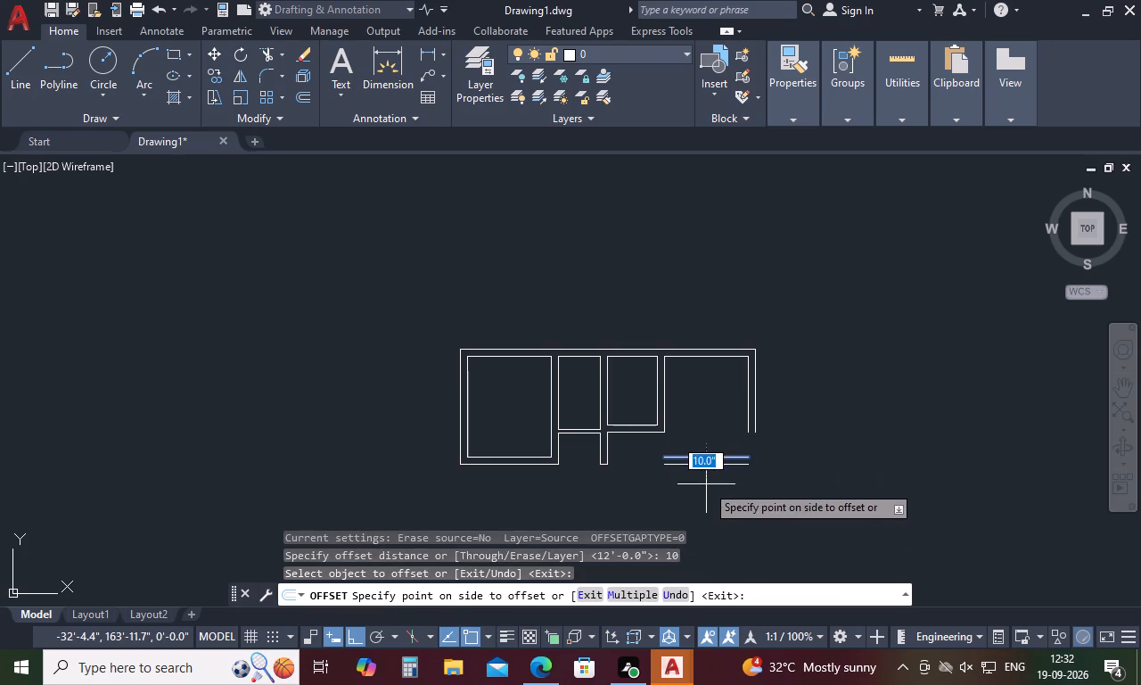
pyautogui.click(706, 484)
pyautogui.press('space')
# Extend the fourth room's inner right line down to its lower edge line.
pyautogui.press('e')
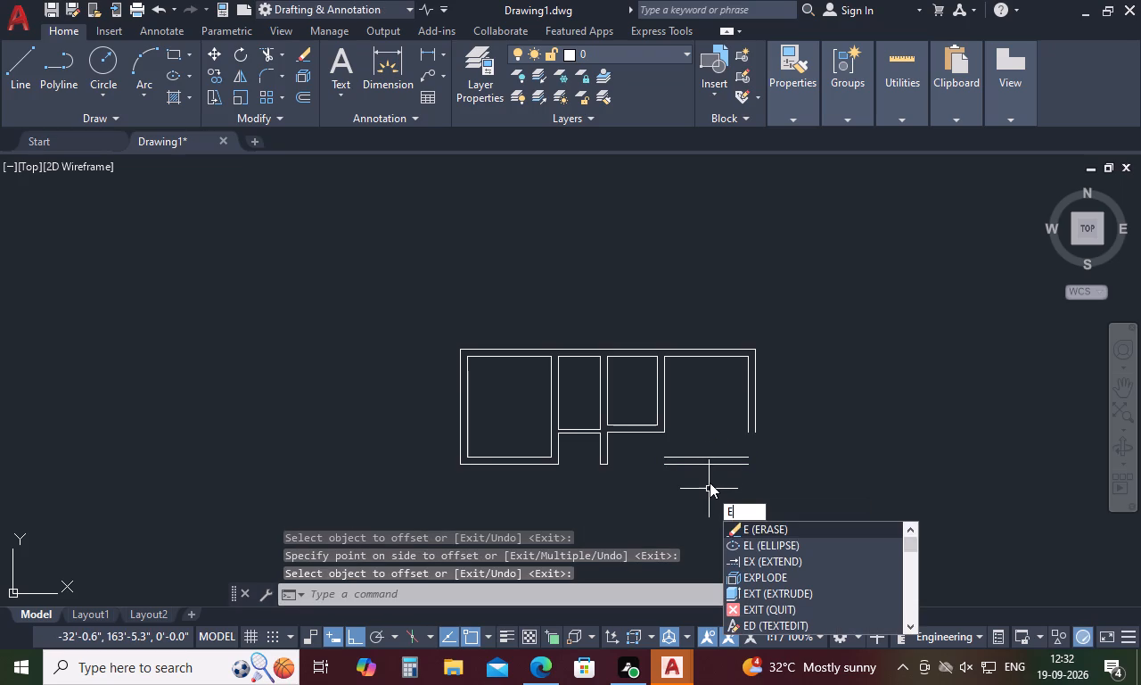
pyautogui.write('X')
pyautogui.press('space')
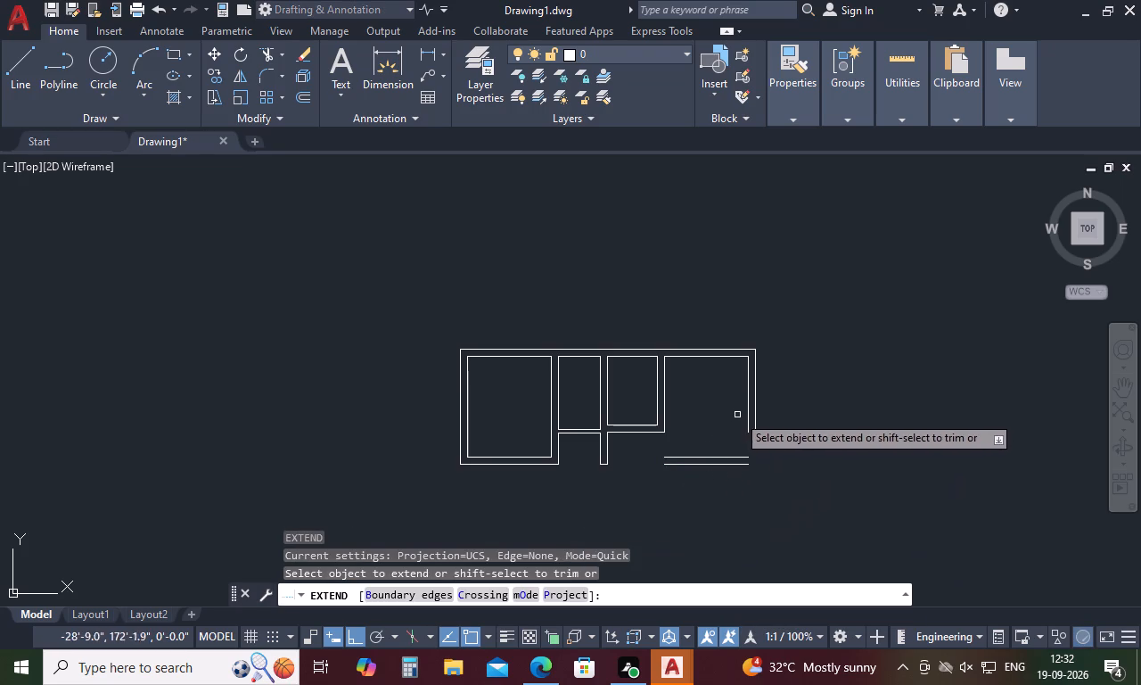
pyautogui.click(746, 404)
pyautogui.press('space')
# Fillet the fourth room's outer bottom line with its outer right line to close the lower right corner.
pyautogui.press('f')
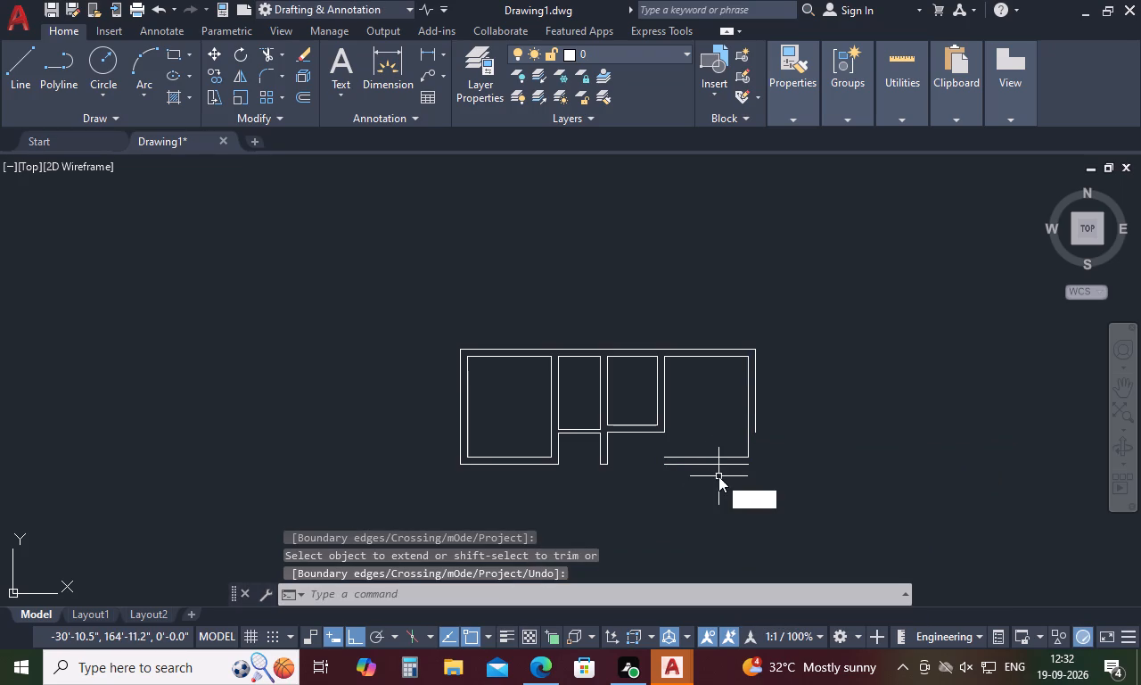
pyautogui.press('space')
pyautogui.click(736, 463)
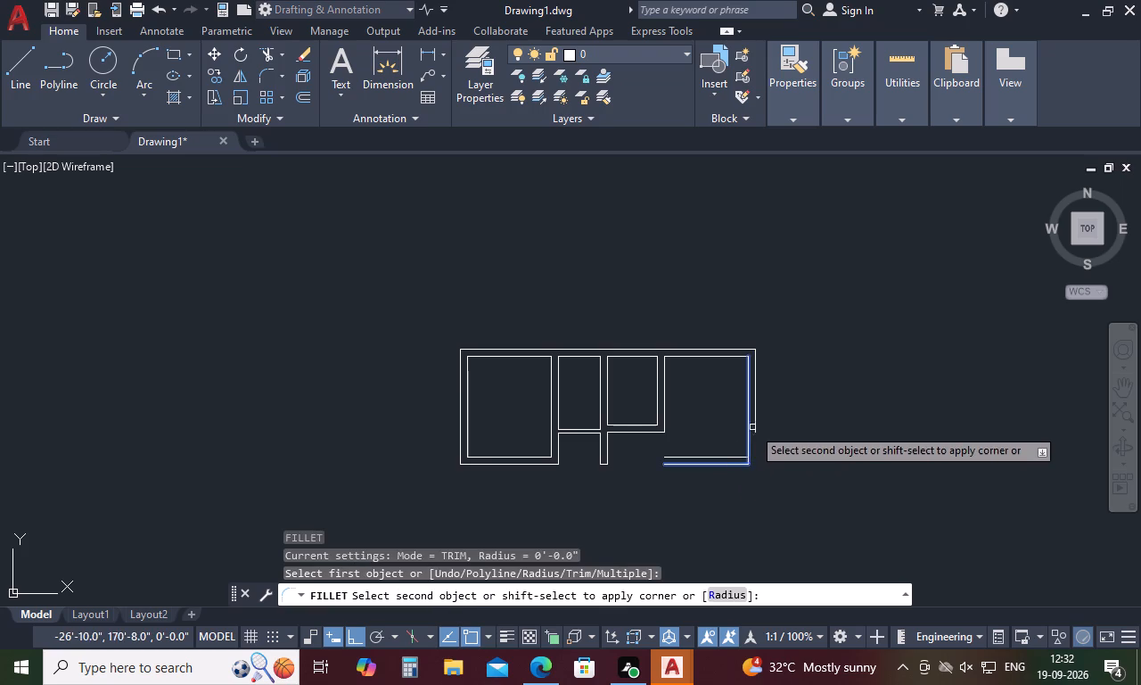
pyautogui.click(753, 423)
pyautogui.press('space')
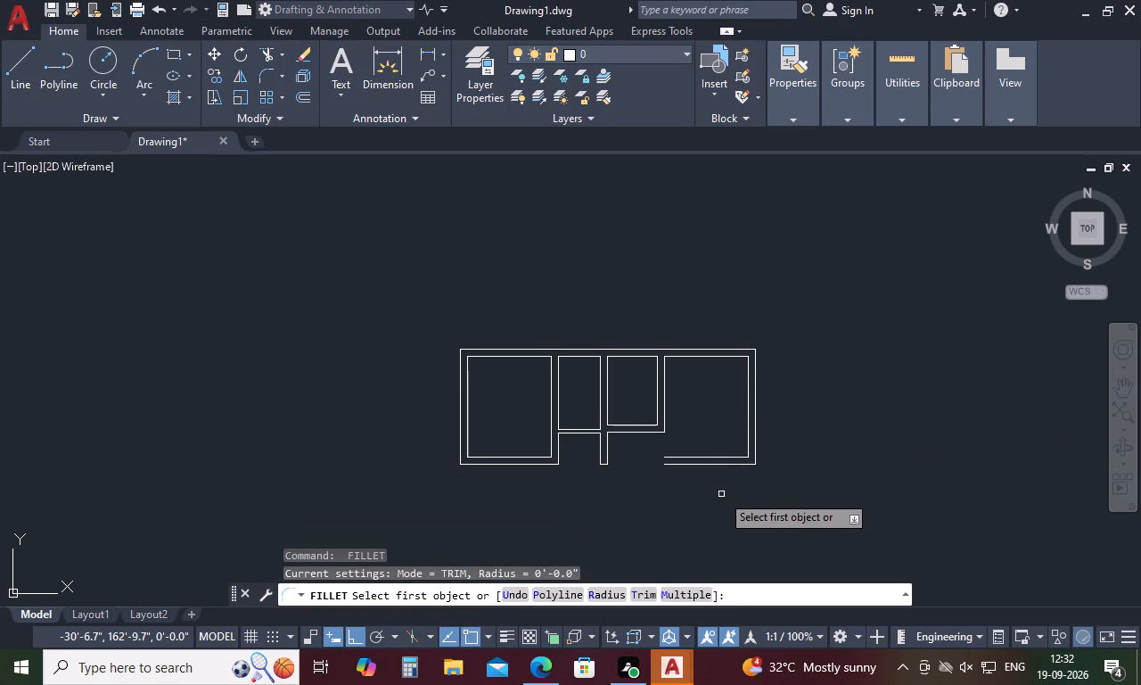
pyautogui.press('Escape')
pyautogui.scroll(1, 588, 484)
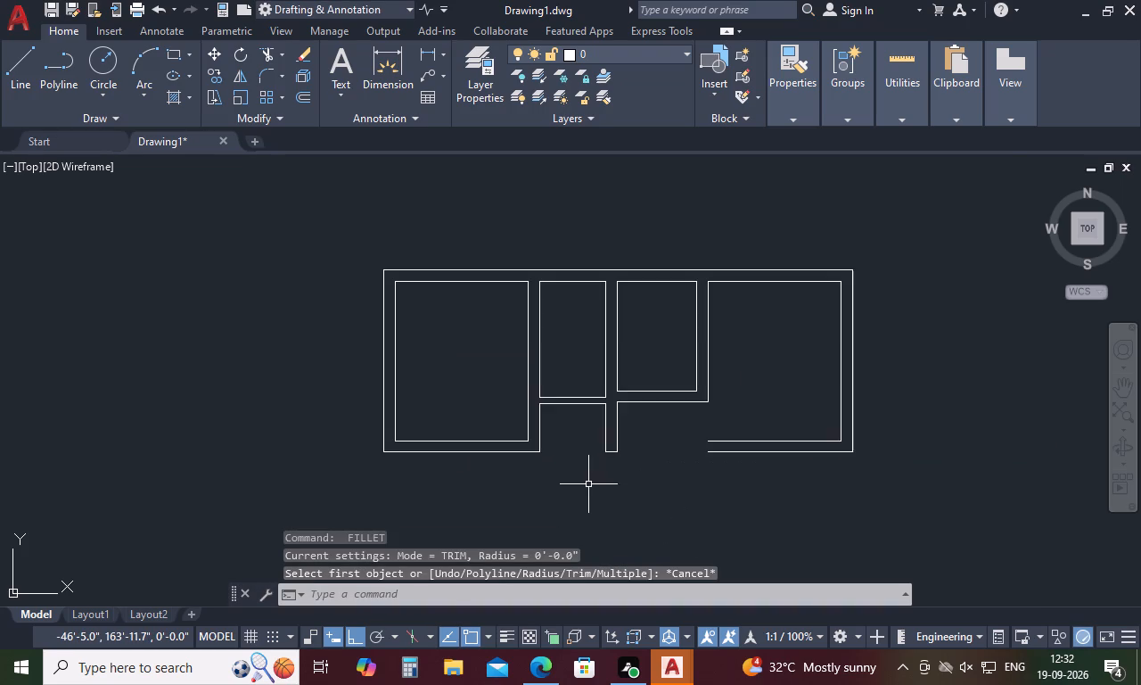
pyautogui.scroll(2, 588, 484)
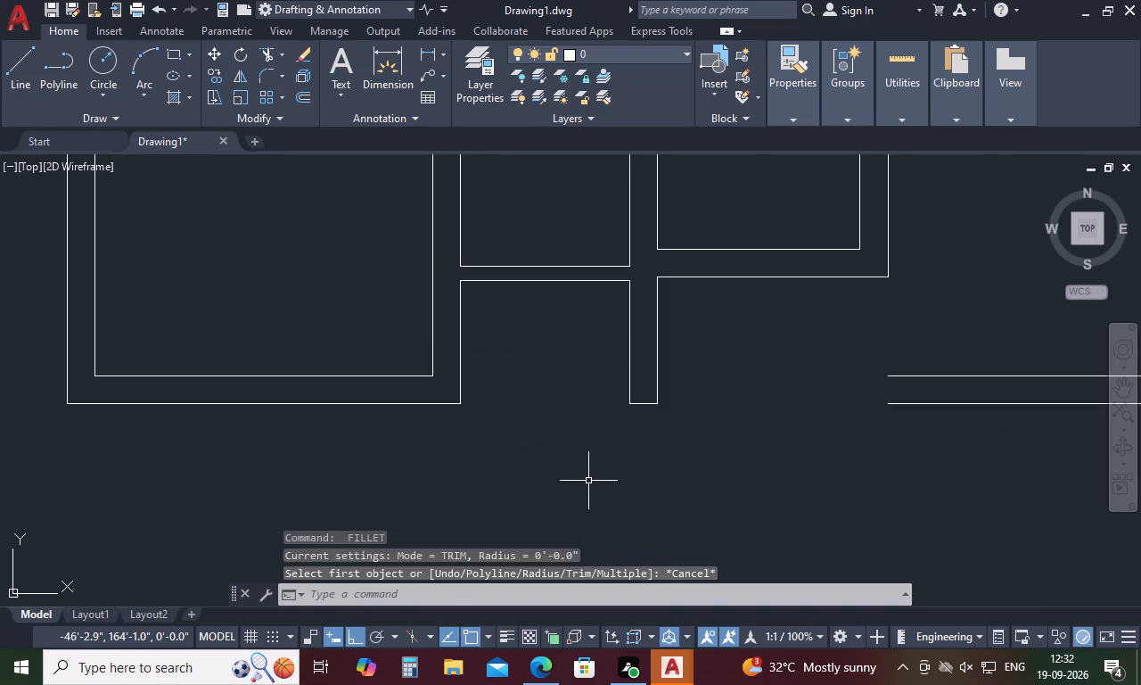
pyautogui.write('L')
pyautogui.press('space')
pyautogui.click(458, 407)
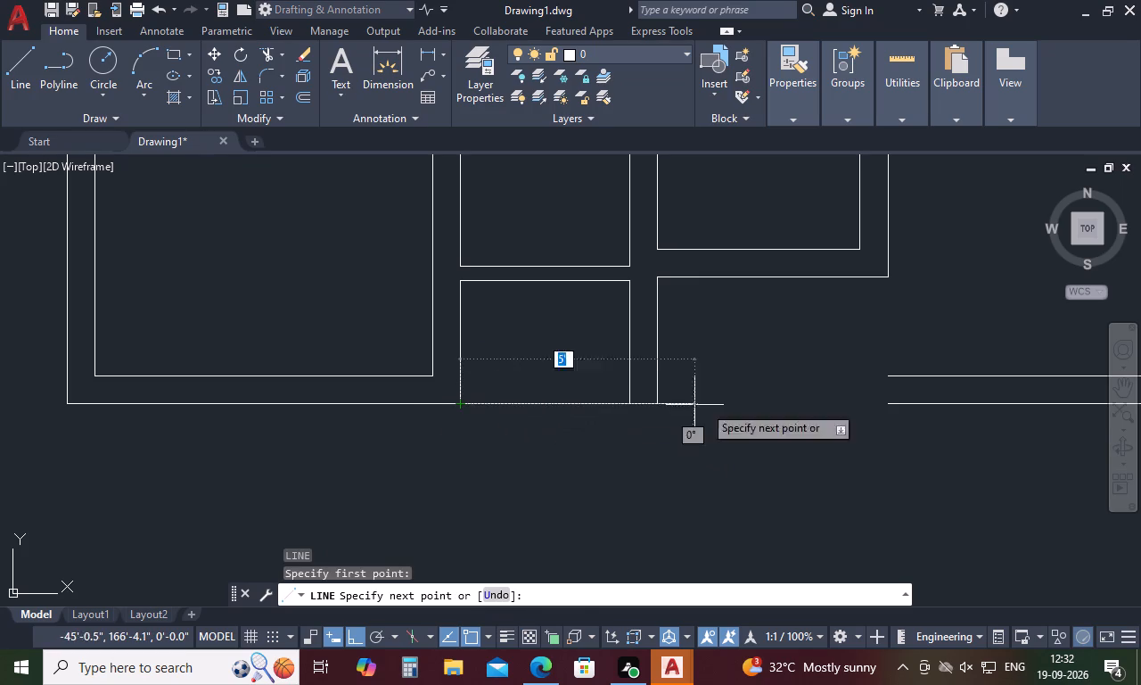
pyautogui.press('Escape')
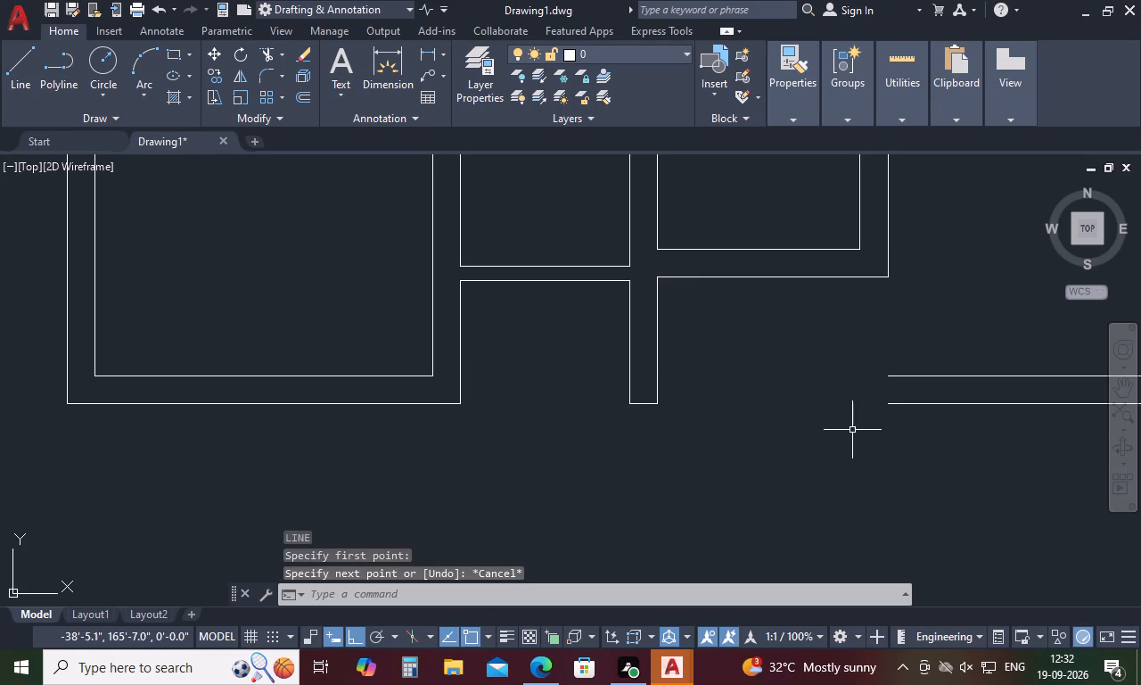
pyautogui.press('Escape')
# Extend both bottom wall lines of the fourth room leftward to the wall stub below the second and third rooms.
pyautogui.write('EX')
pyautogui.press('space')
pyautogui.click(901, 378)
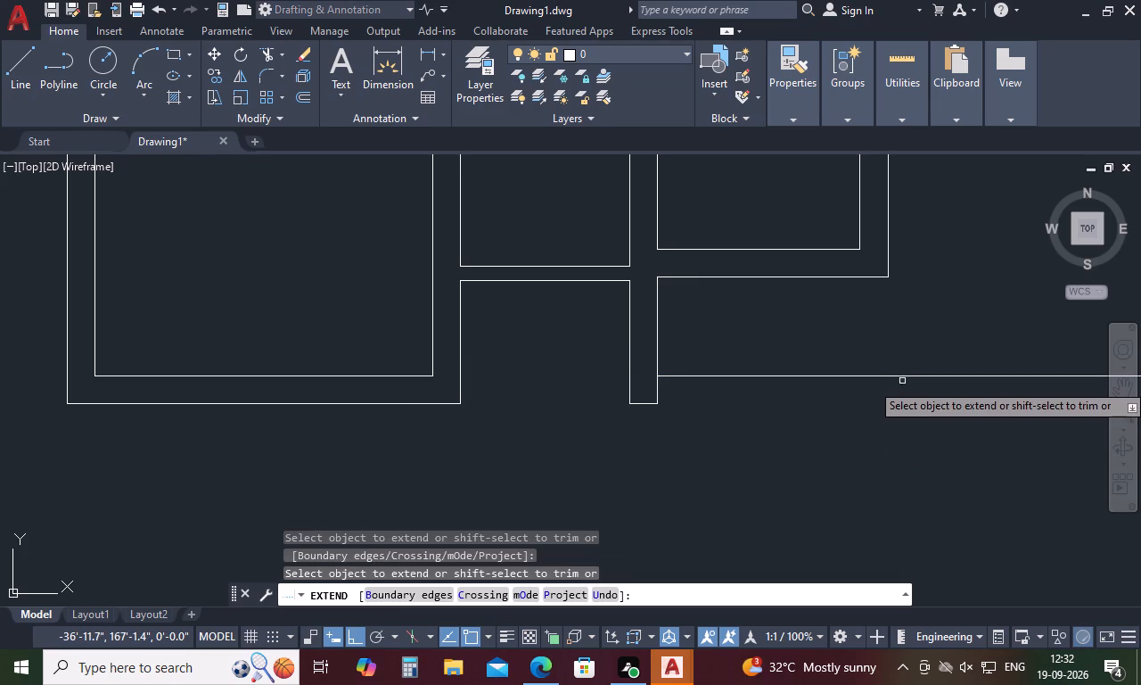
pyautogui.click(903, 404)
pyautogui.press('Escape')
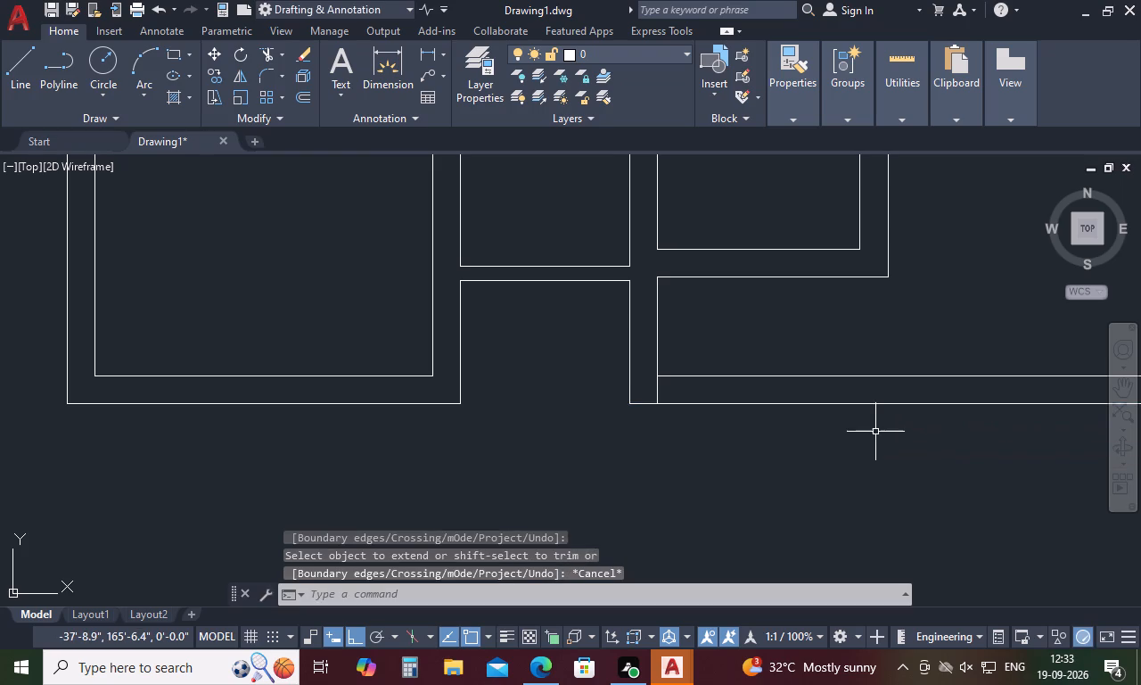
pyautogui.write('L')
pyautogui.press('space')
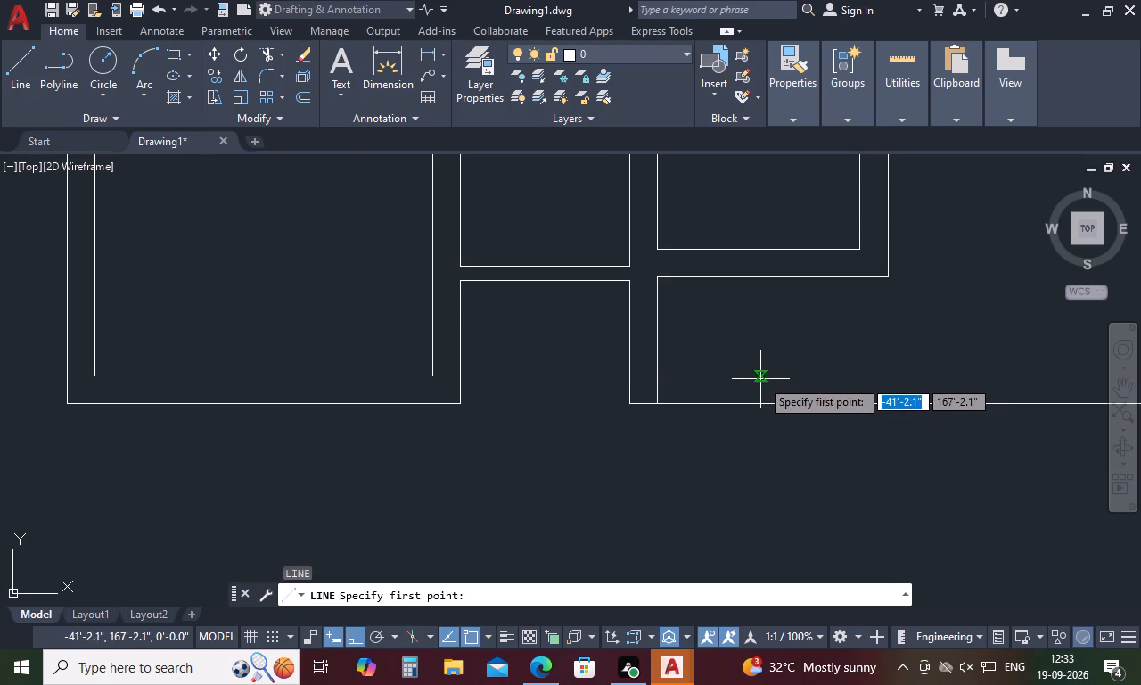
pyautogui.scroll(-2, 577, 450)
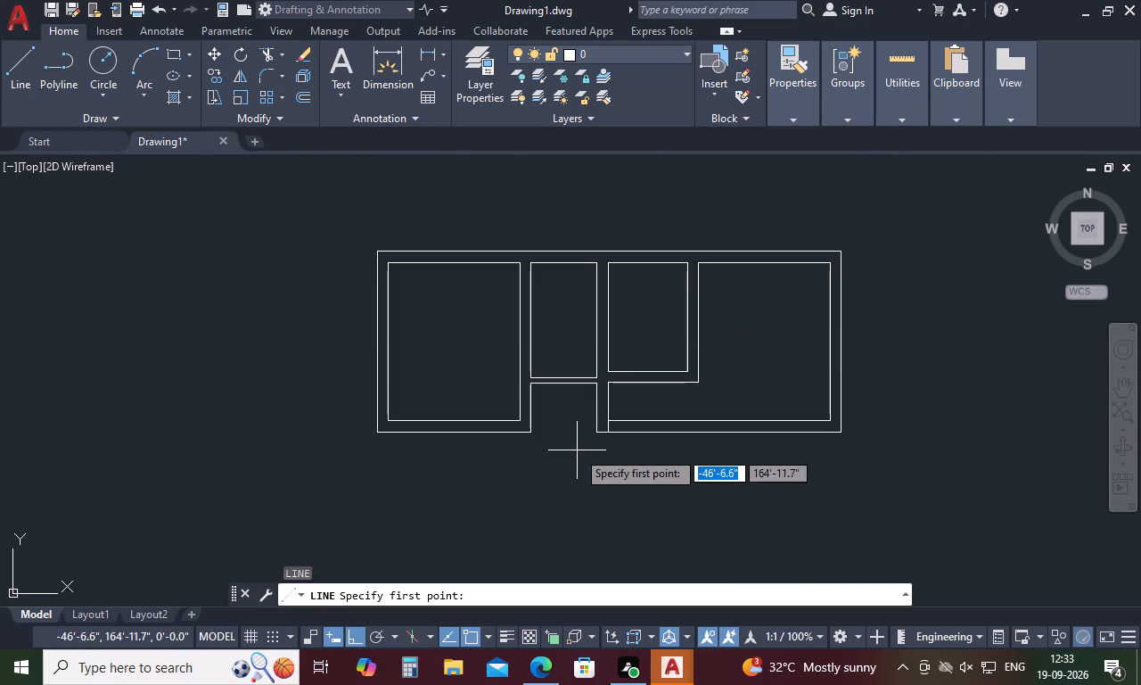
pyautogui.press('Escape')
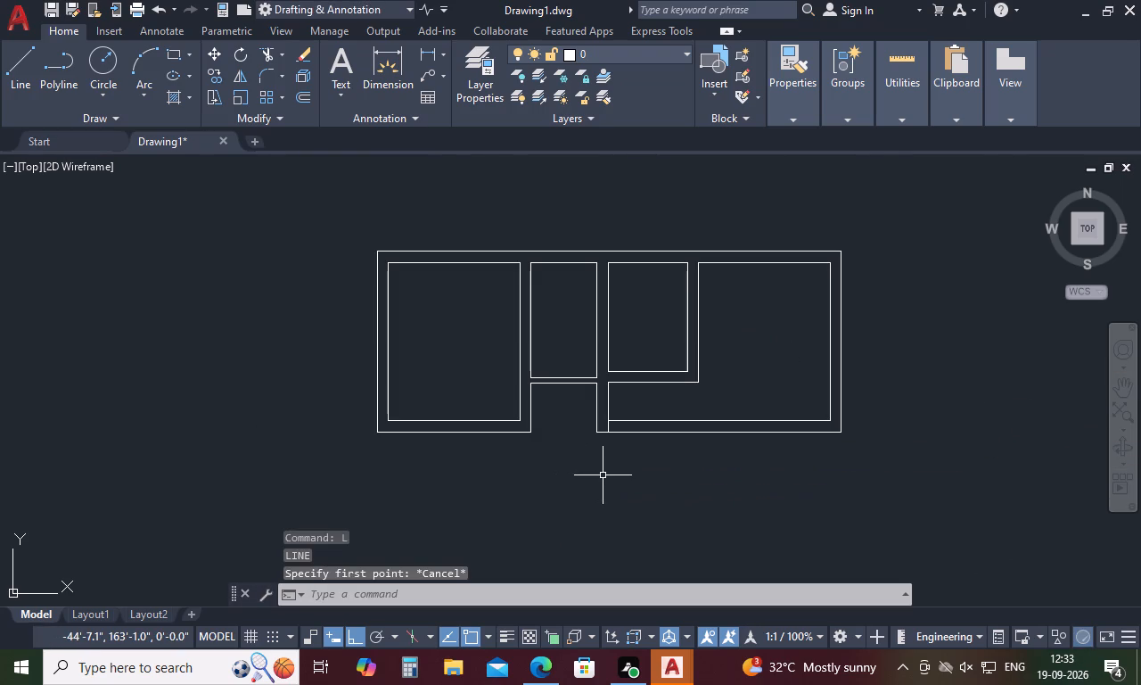
# Trim the short vertical piece crossing the bottom wall at the fourth room's lower left corner.
pyautogui.press('t')
pyautogui.write('R')
pyautogui.press('space')
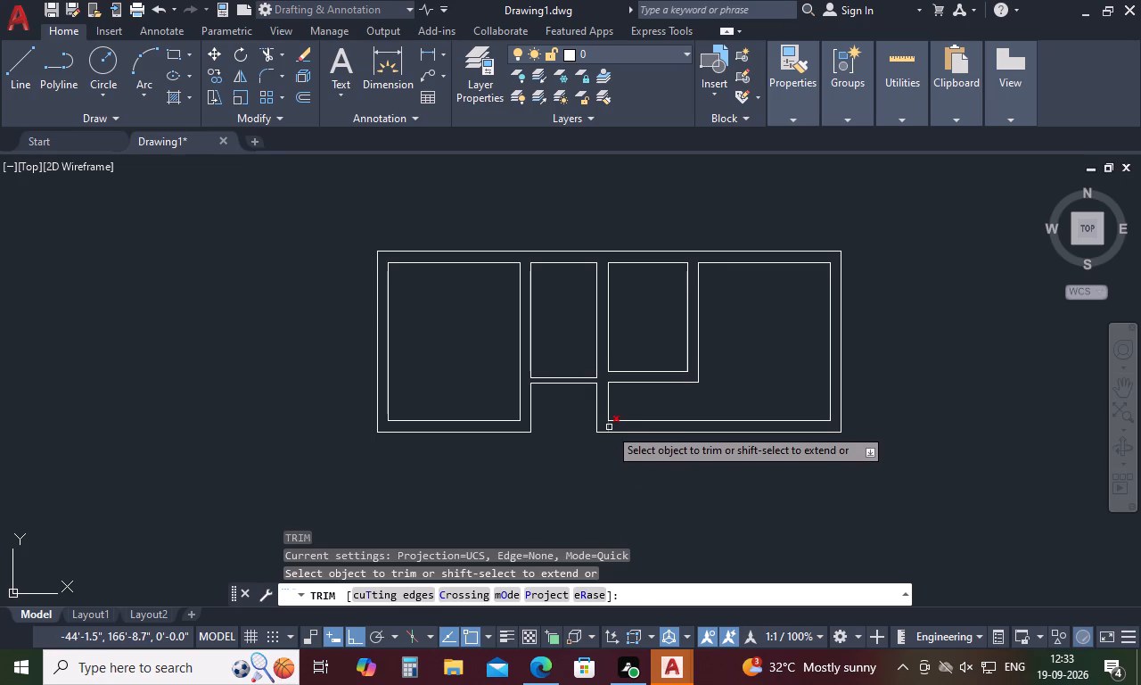
pyautogui.click(609, 427)
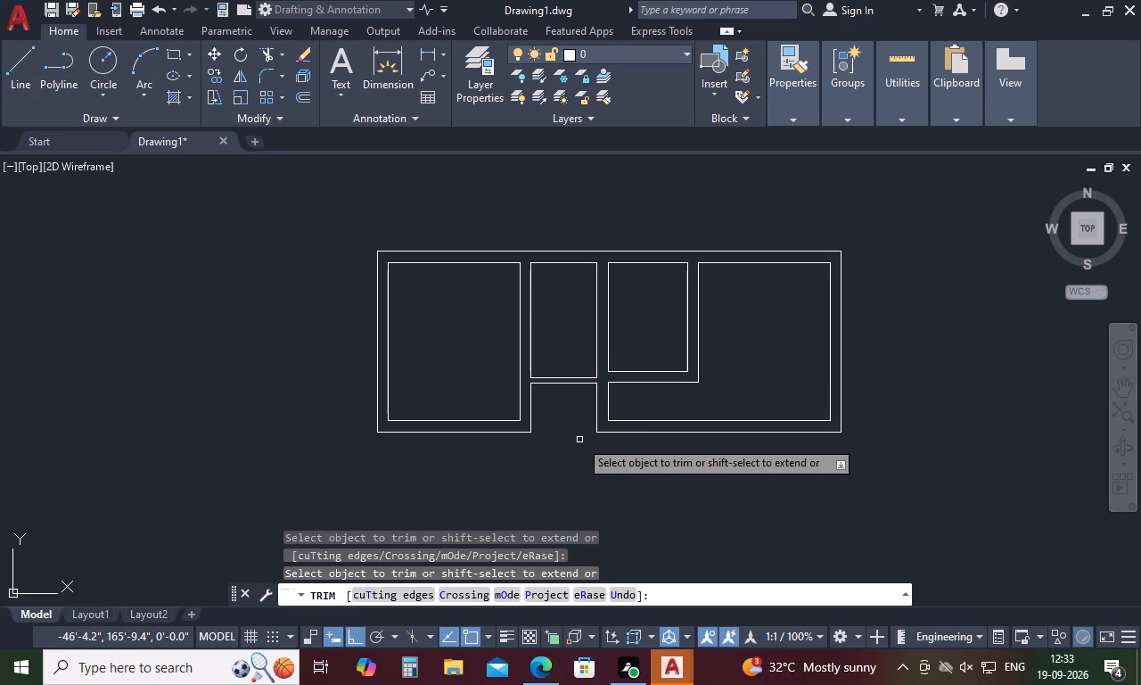
pyautogui.scroll(-2, 579, 440)
pyautogui.scroll(2, 568, 483)
pyautogui.press('Escape')
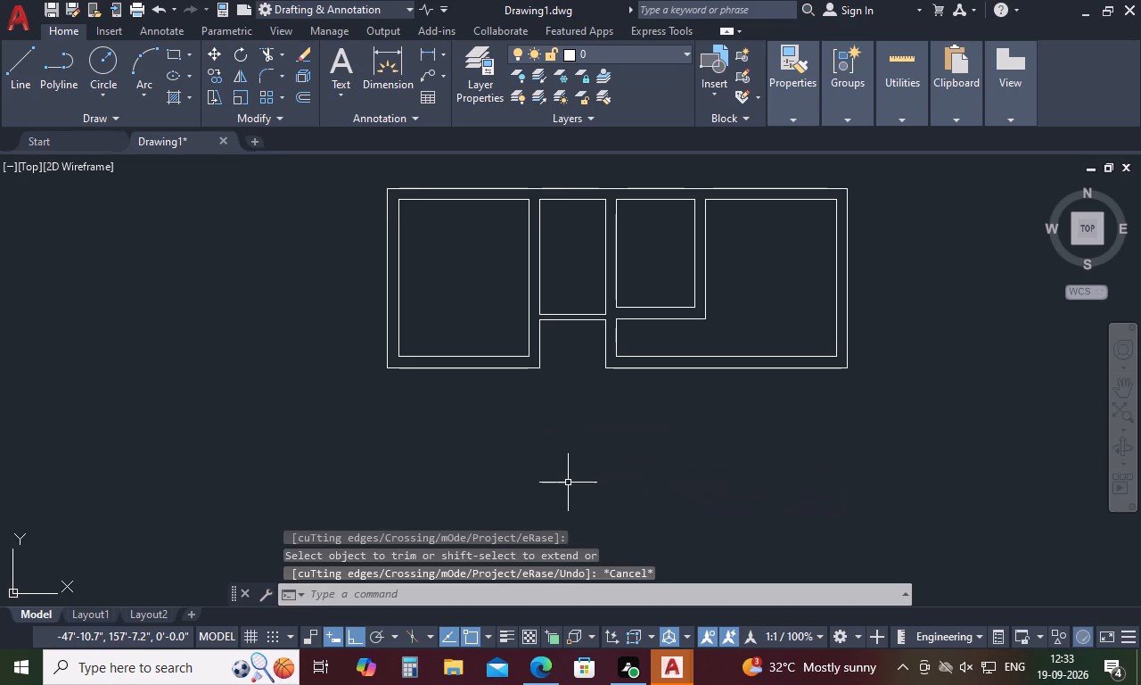
# Offset the outer bottom lines of the fourth room and the first room downward by 11'.
pyautogui.write('O')
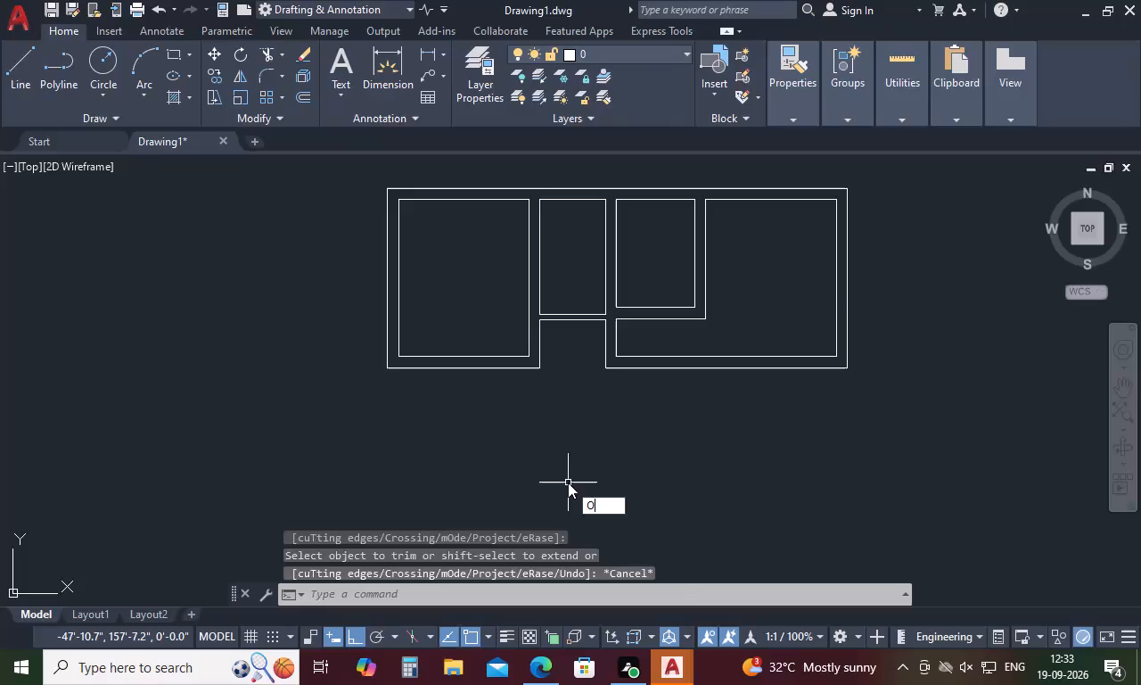
pyautogui.press('space')
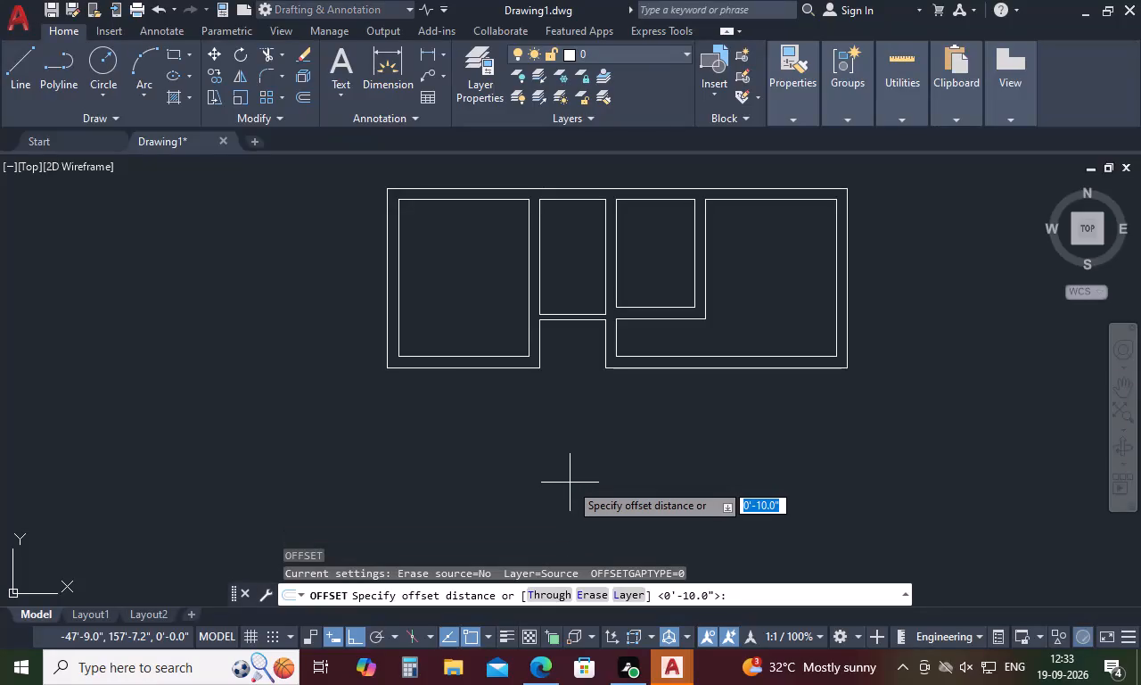
pyautogui.write("11'")
pyautogui.press('space')
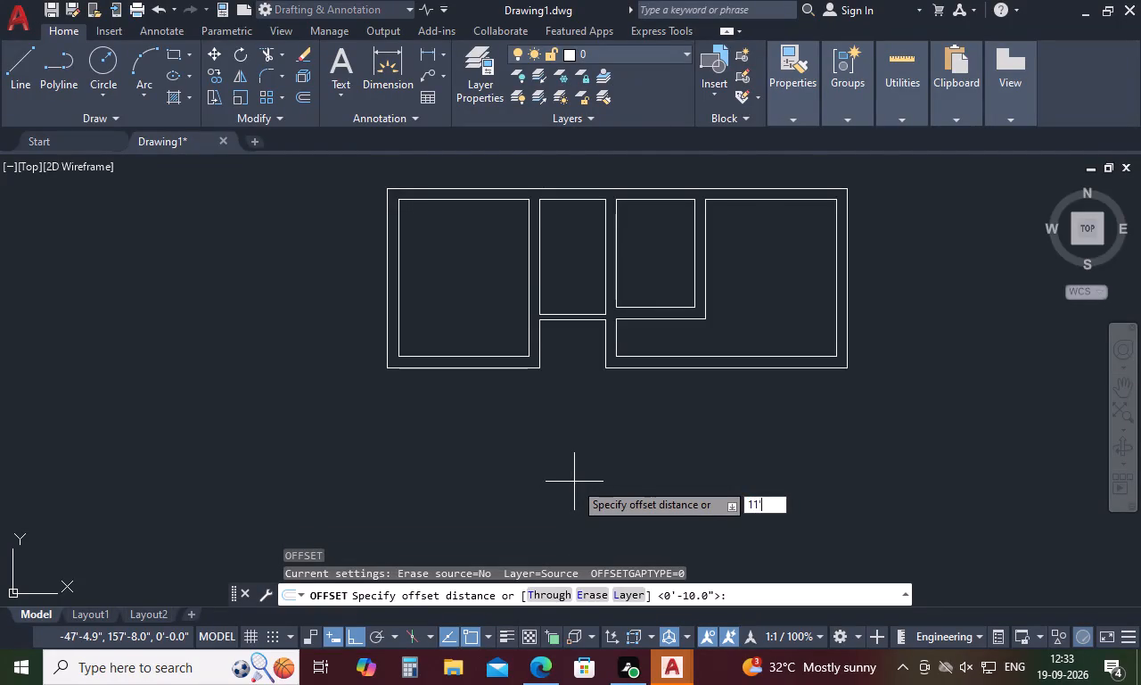
pyautogui.click(674, 369)
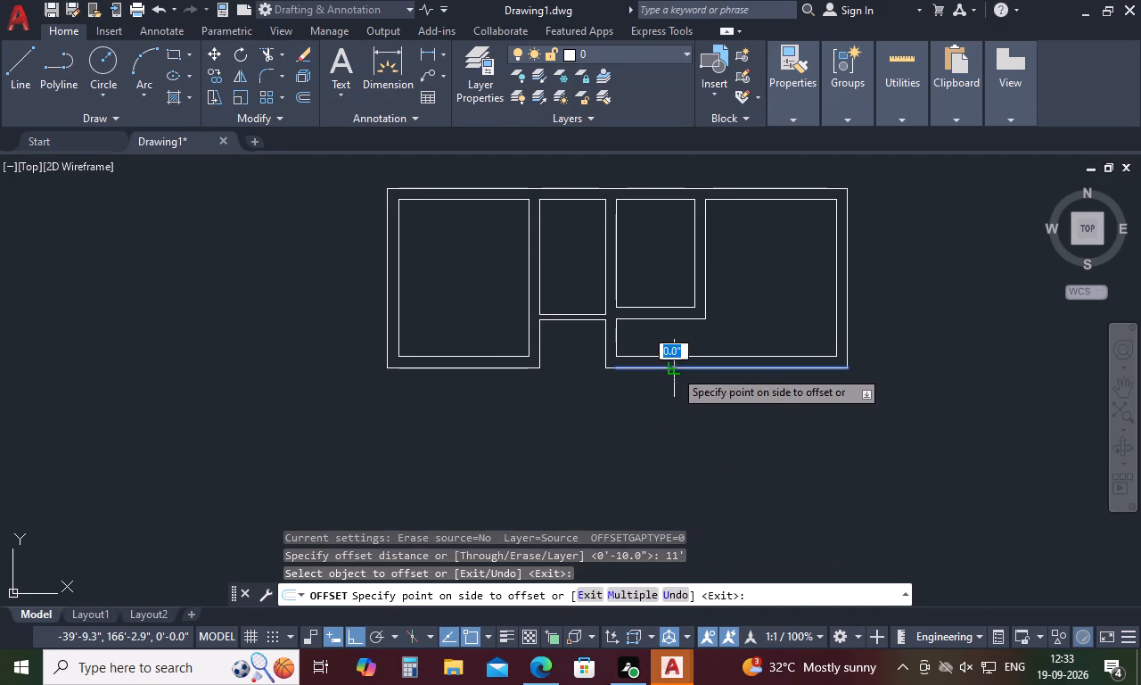
pyautogui.click(662, 450)
pyautogui.scroll(-2, 660, 402)
pyautogui.scroll(1, 669, 504)
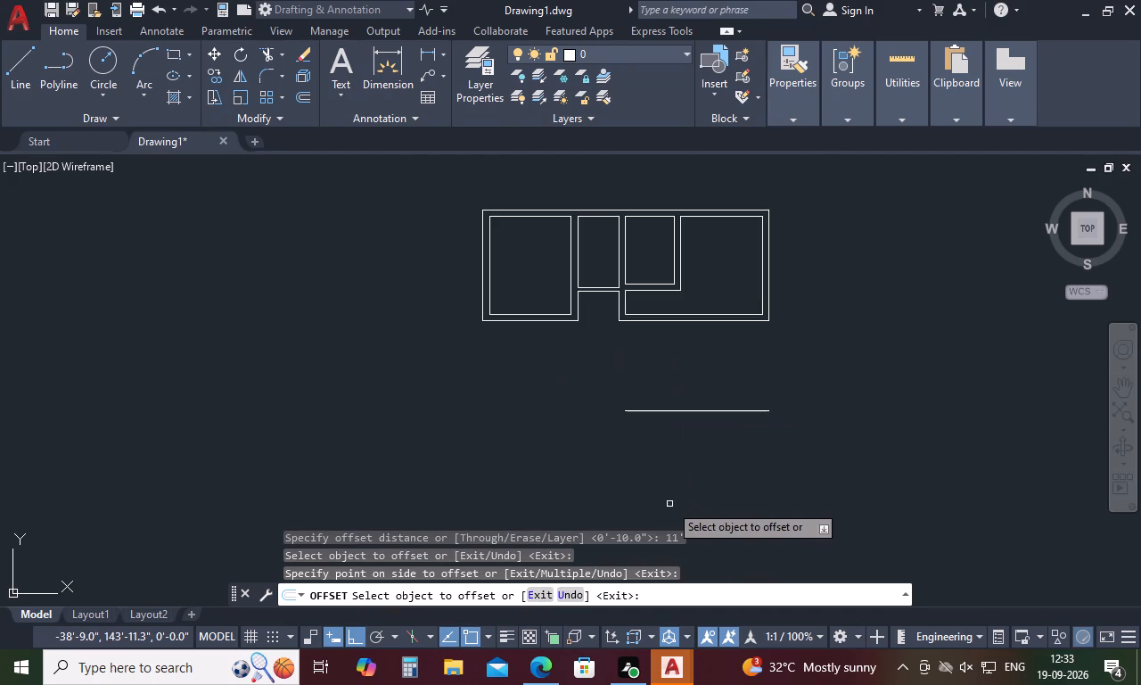
pyautogui.scroll(1, 669, 504)
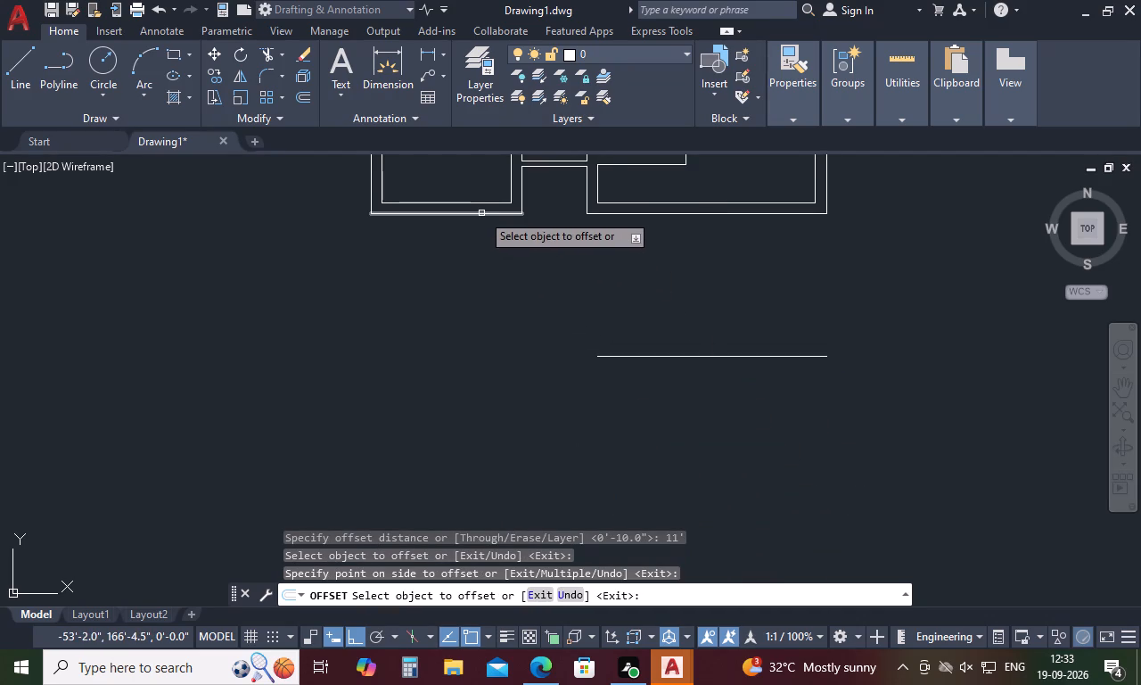
pyautogui.click(481, 213)
pyautogui.click(472, 326)
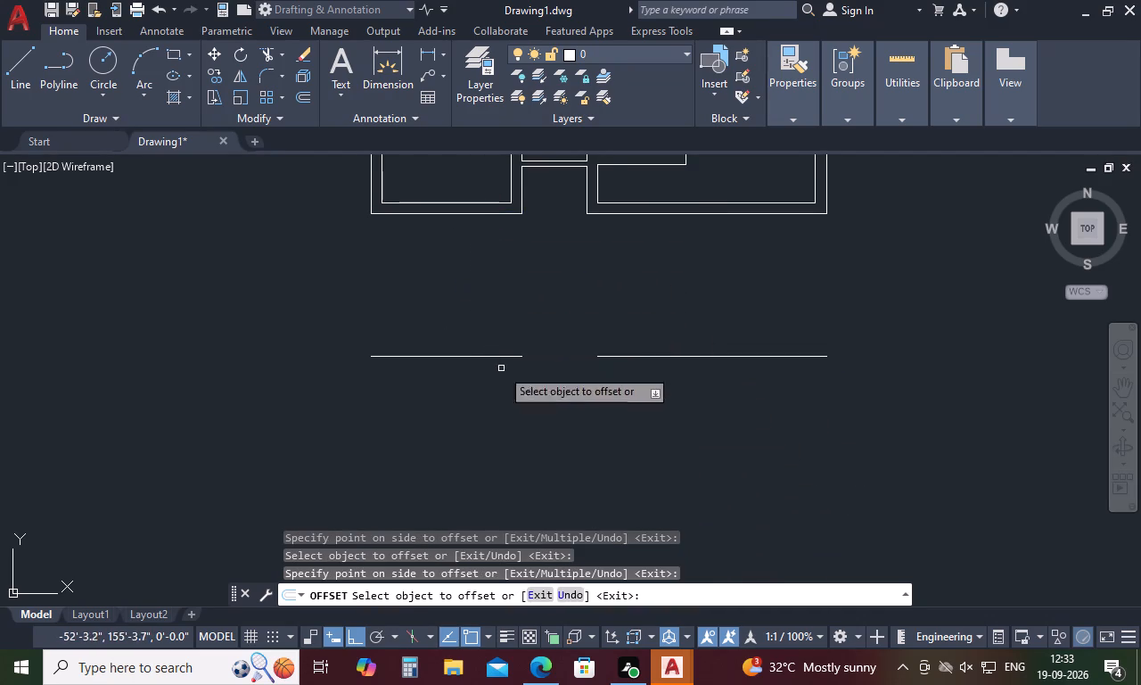
pyautogui.press('space')
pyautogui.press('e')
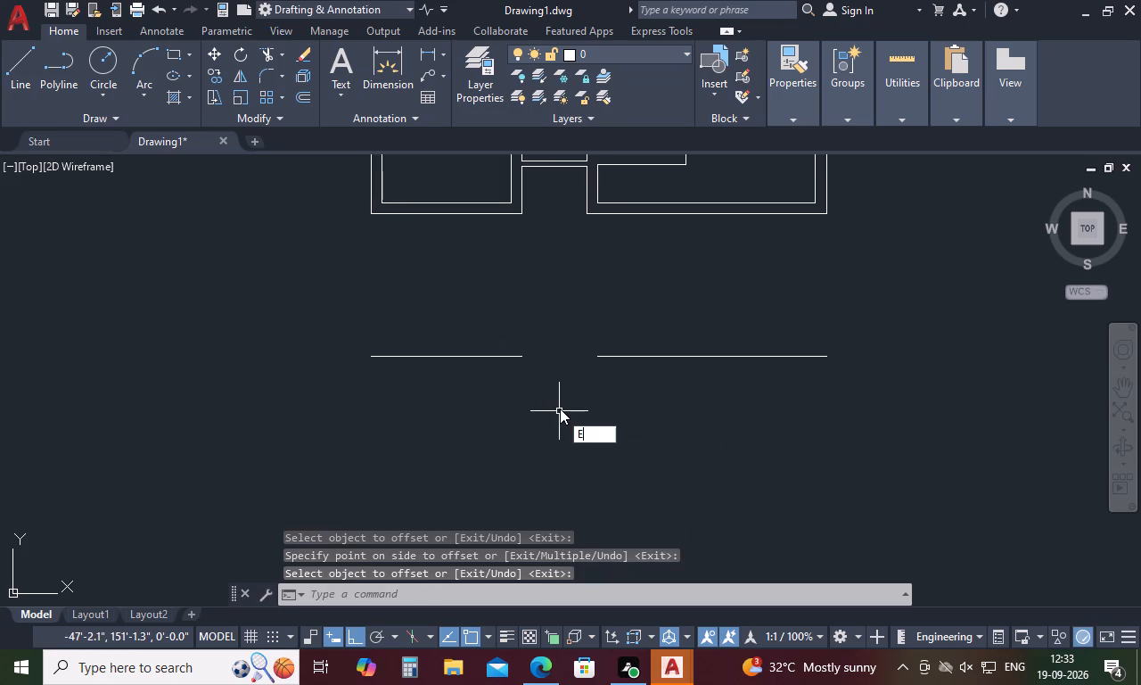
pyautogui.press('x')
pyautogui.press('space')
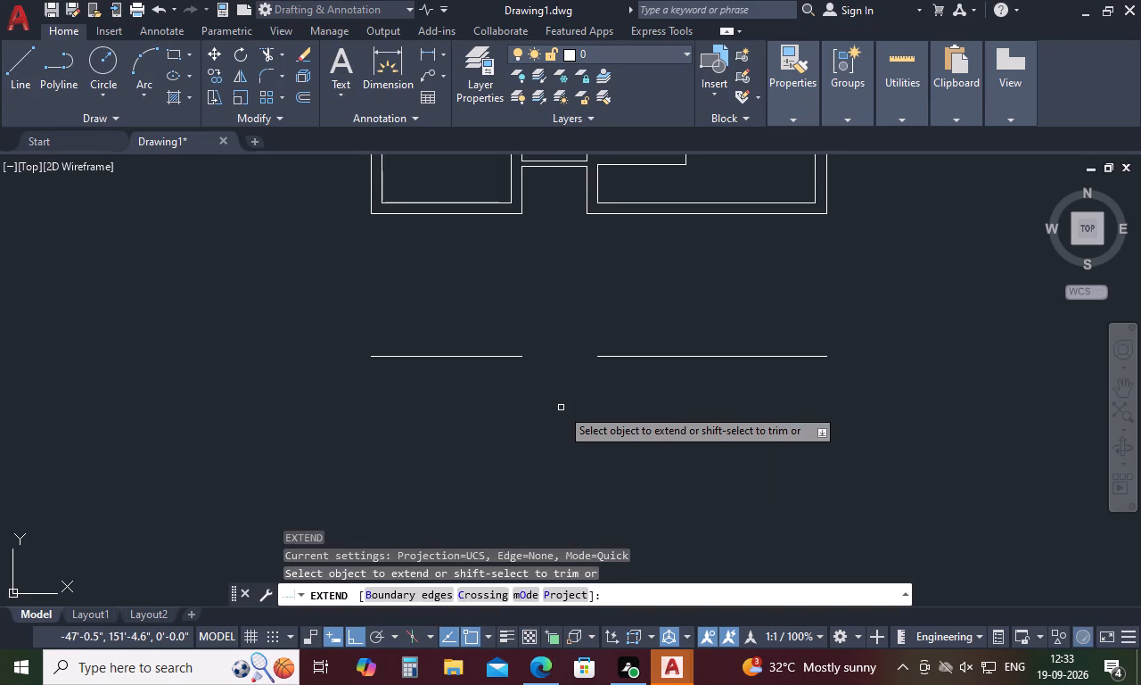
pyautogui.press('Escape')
# Join the two separate horizontal lines below the rooms into one continuous line.
pyautogui.moveTo(480, 350); pyautogui.dragTo(488, 382)
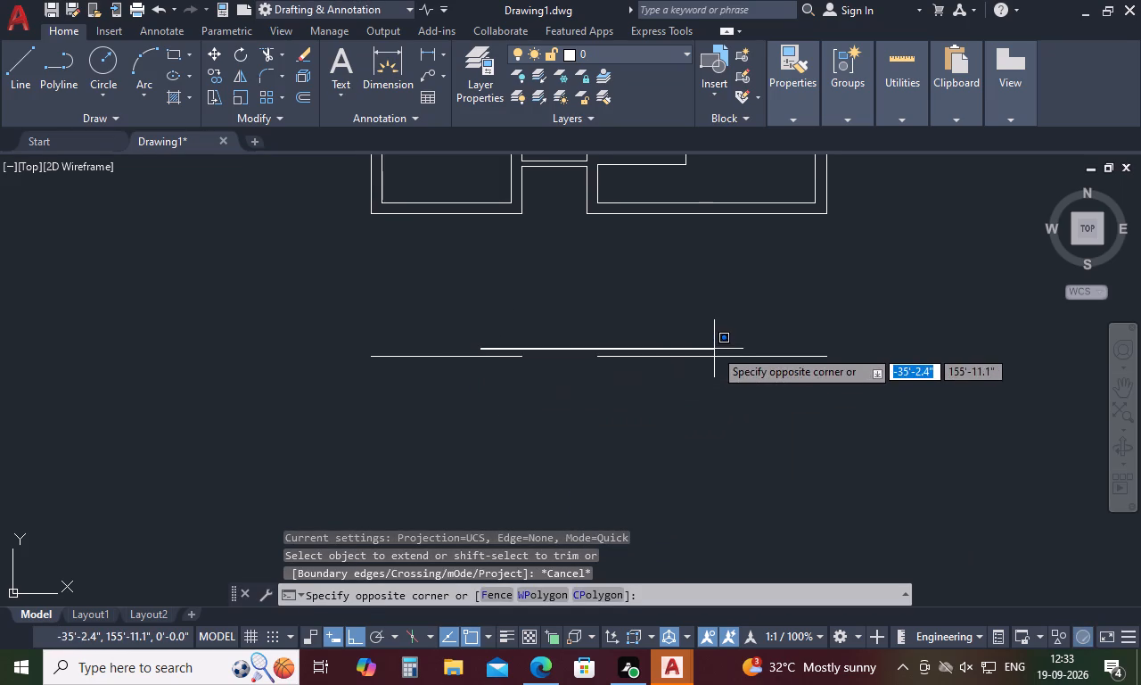
pyautogui.moveTo(713, 351); pyautogui.dragTo(710, 369)
pyautogui.moveTo(858, 337); pyautogui.dragTo(408, 352)
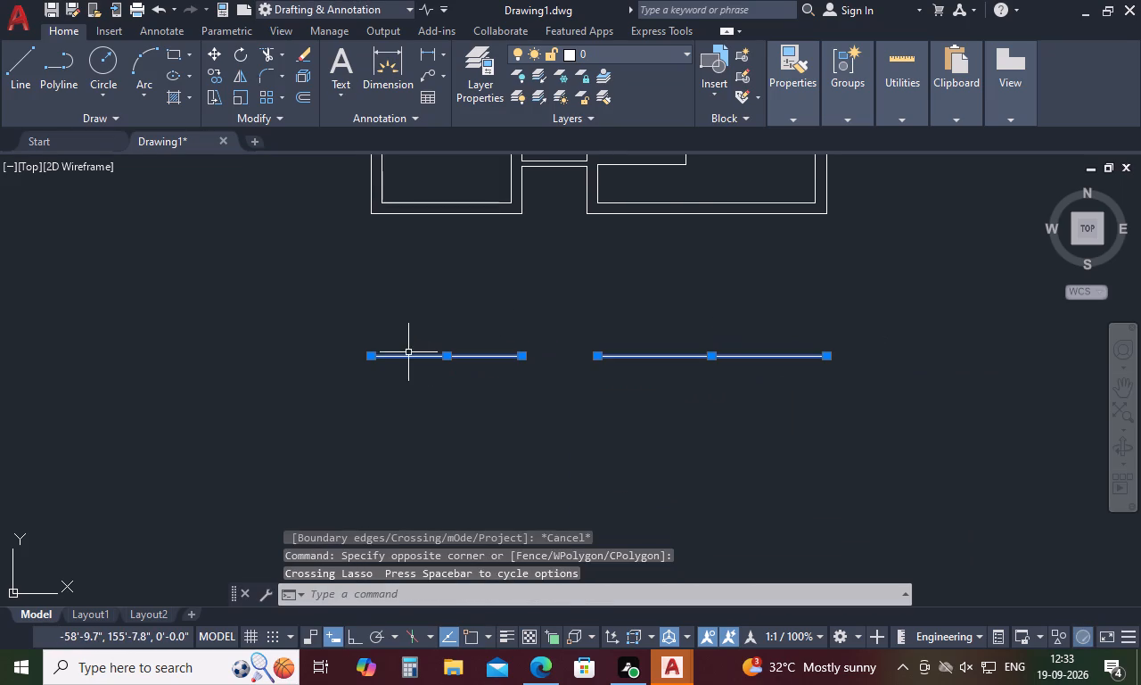
pyautogui.write('J')
pyautogui.press('space')
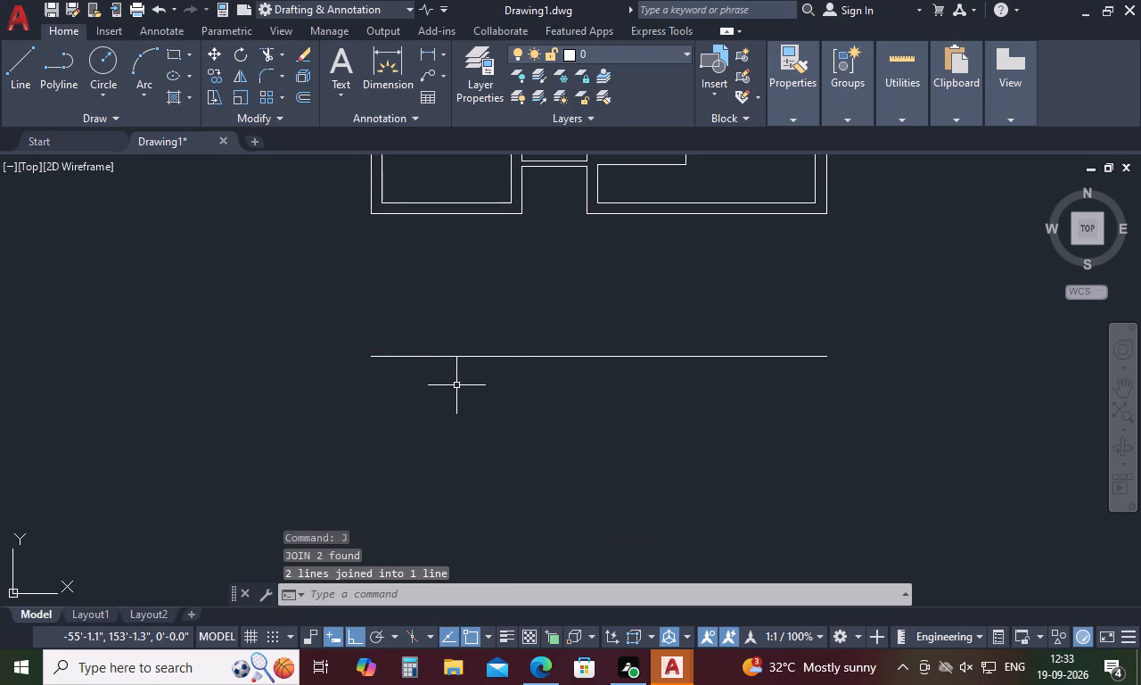
pyautogui.press('Escape')
# Offset the joined horizontal line downward by 10" to form the lower wall.
pyautogui.press('o')
pyautogui.press('space')
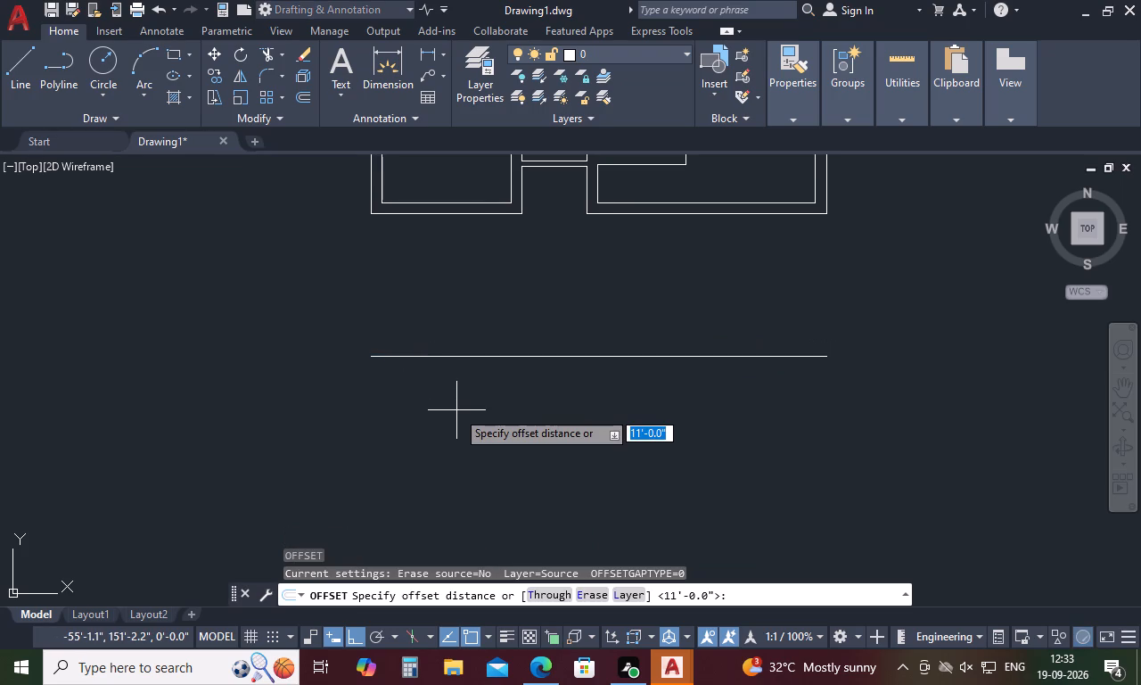
pyautogui.write('10')
pyautogui.press('space')
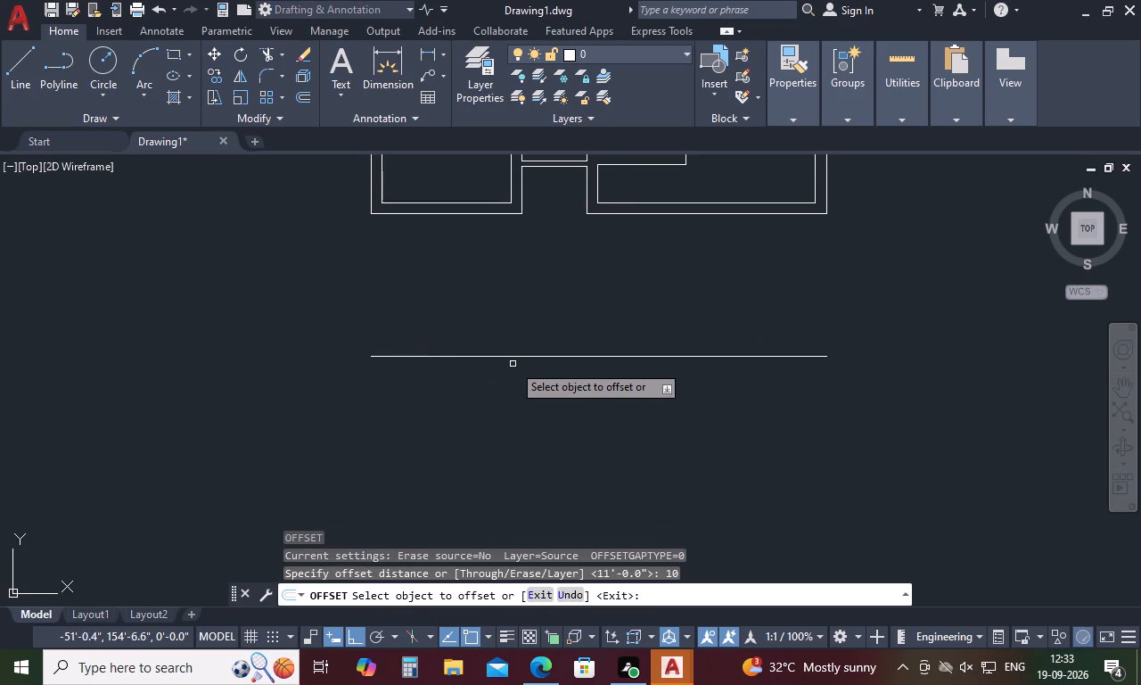
pyautogui.click(521, 356)
pyautogui.click(497, 453)
pyautogui.press('space')
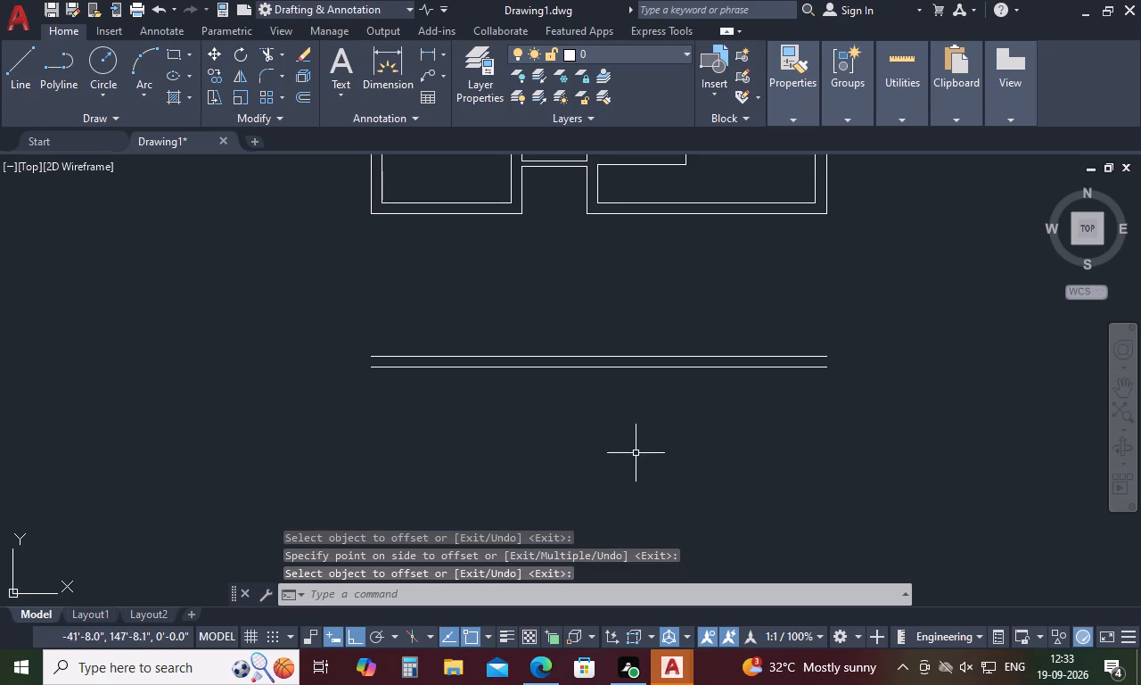
# Measure the distance from the fourth room's outer lower right corner down to the right end of the lowest line.
pyautogui.write('DI')
pyautogui.press('space')
pyautogui.click(830, 208)
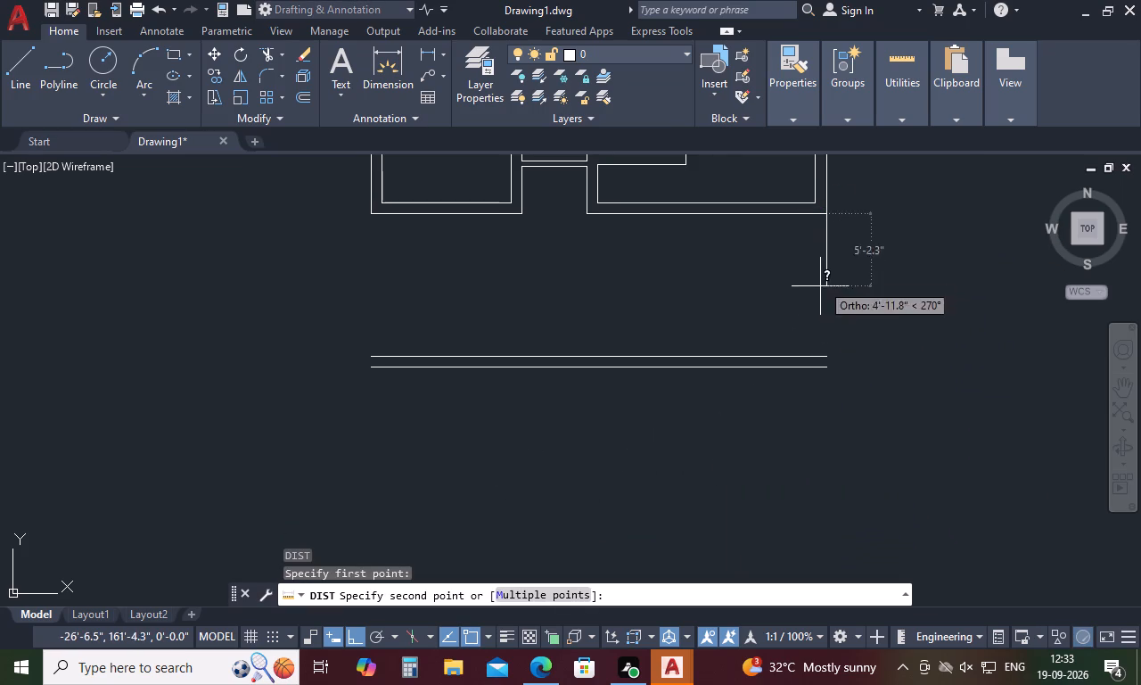
pyautogui.click(825, 368)
pyautogui.press('Escape')
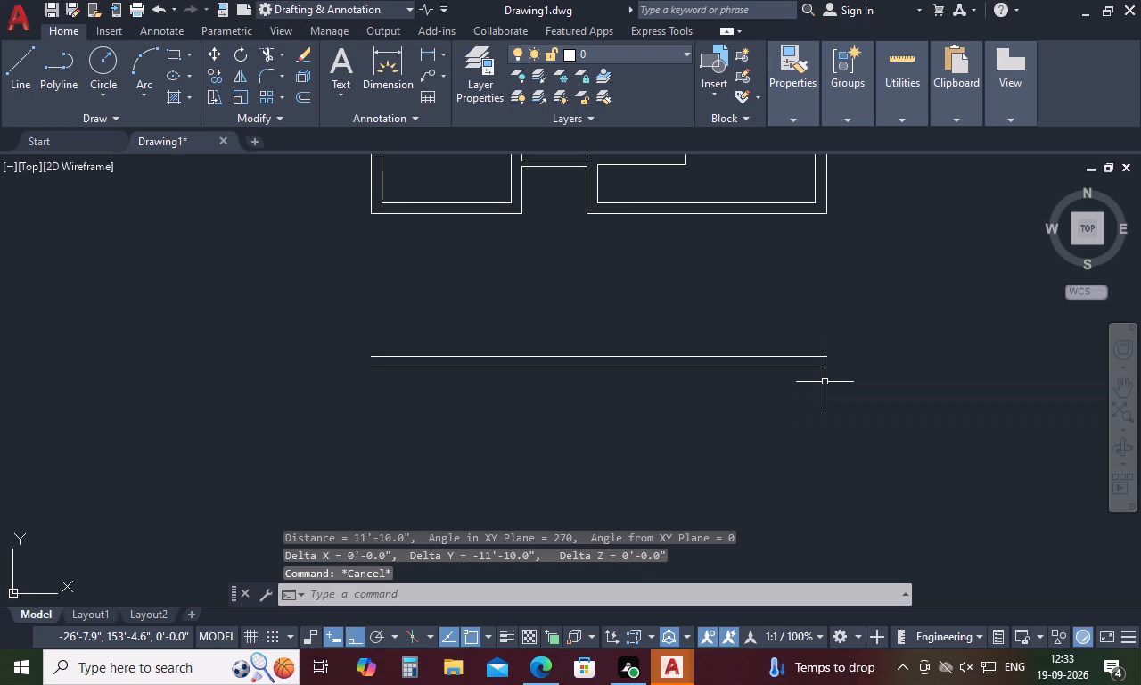
# Draw a vertical line from the fourth room's outer lower right corner down to the right end of the lowest line.
pyautogui.write('L')
pyautogui.press('space')
pyautogui.moveTo(829, 212); pyautogui.dragTo(830, 232)
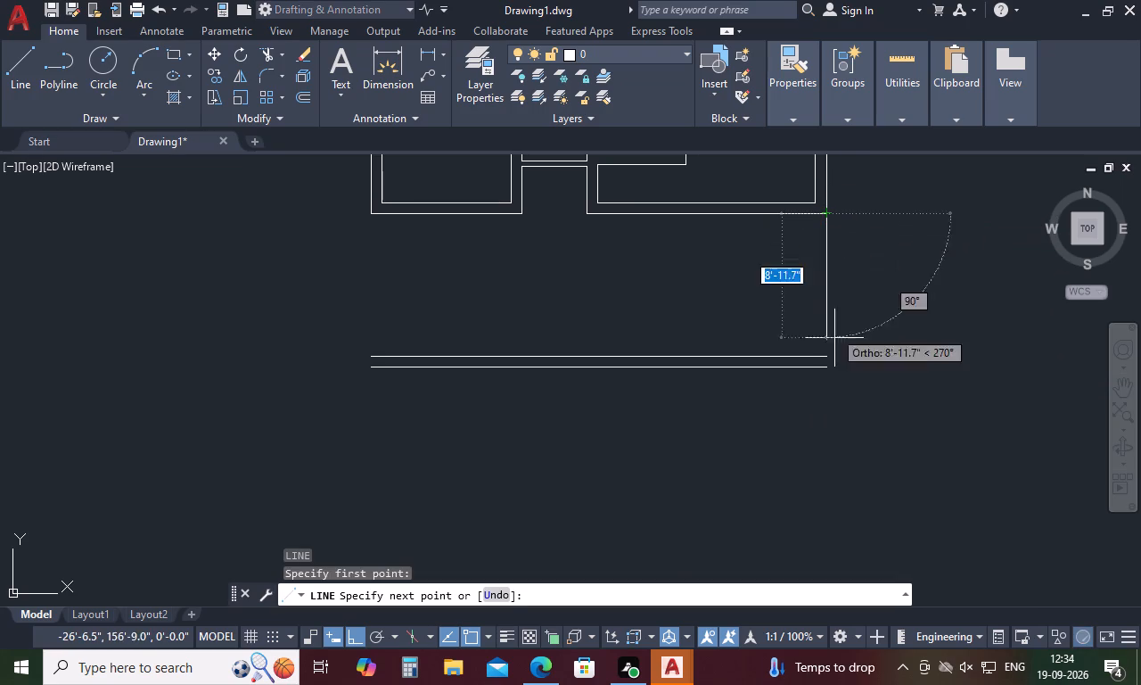
pyautogui.click(828, 367)
pyautogui.press('Escape')
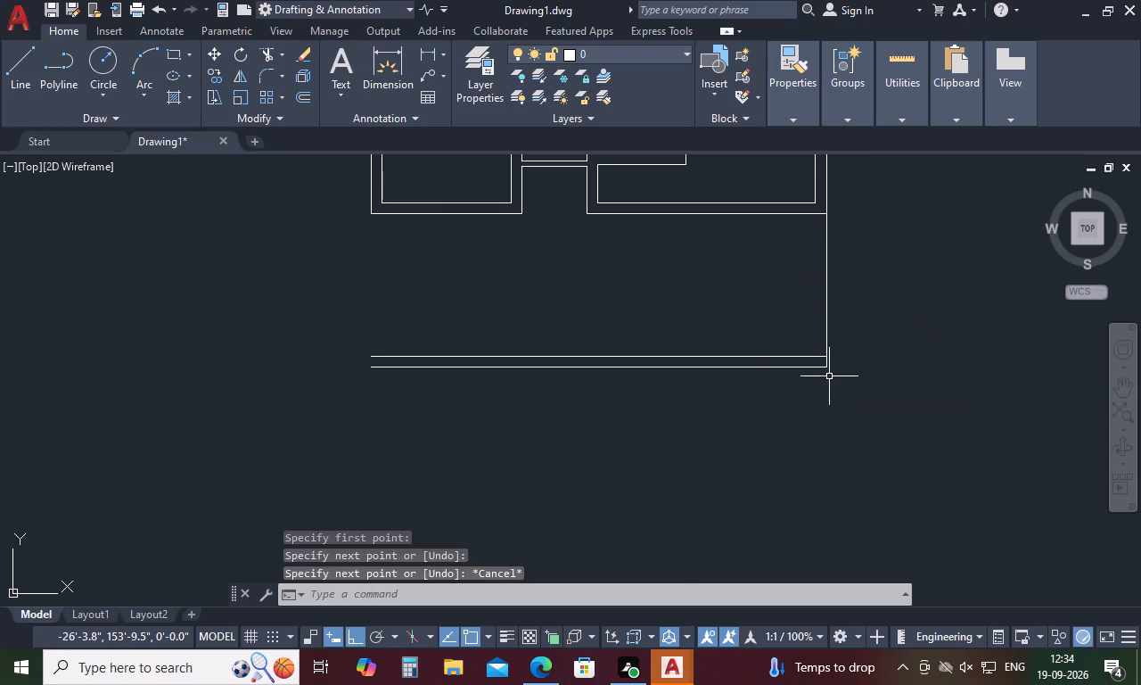
# Offset the vertical line below the fourth room inward by 10" to form the right-hand wall.
pyautogui.write('O 10')
pyautogui.press('space')
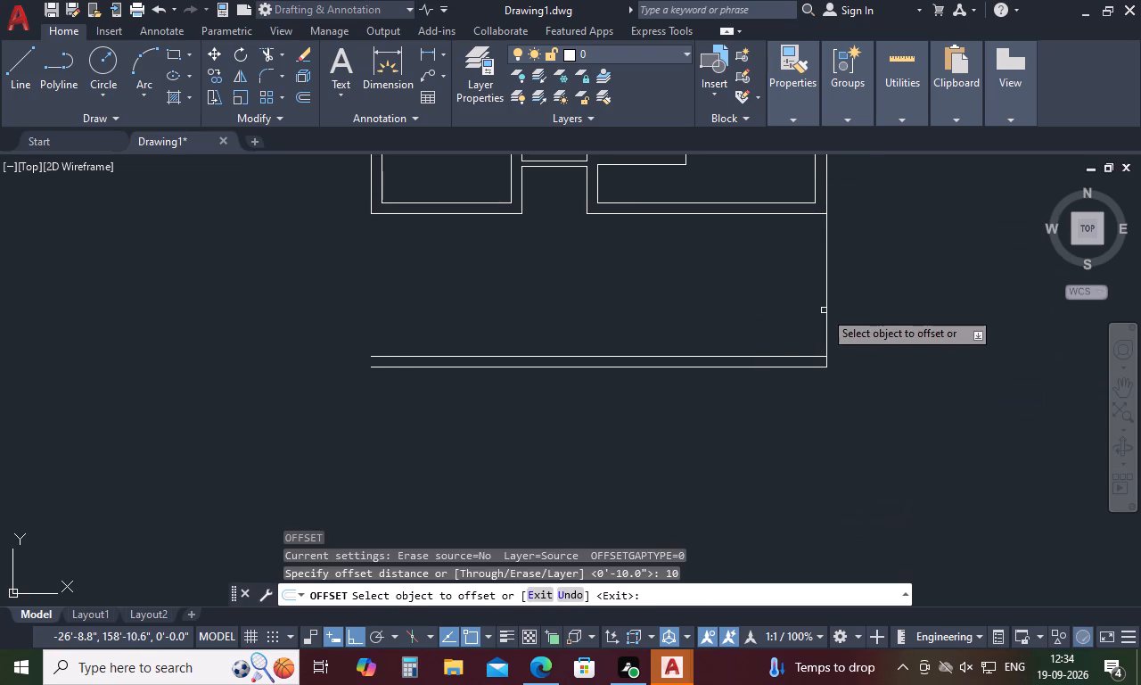
pyautogui.click(825, 301)
pyautogui.click(763, 308)
pyautogui.press('Escape')
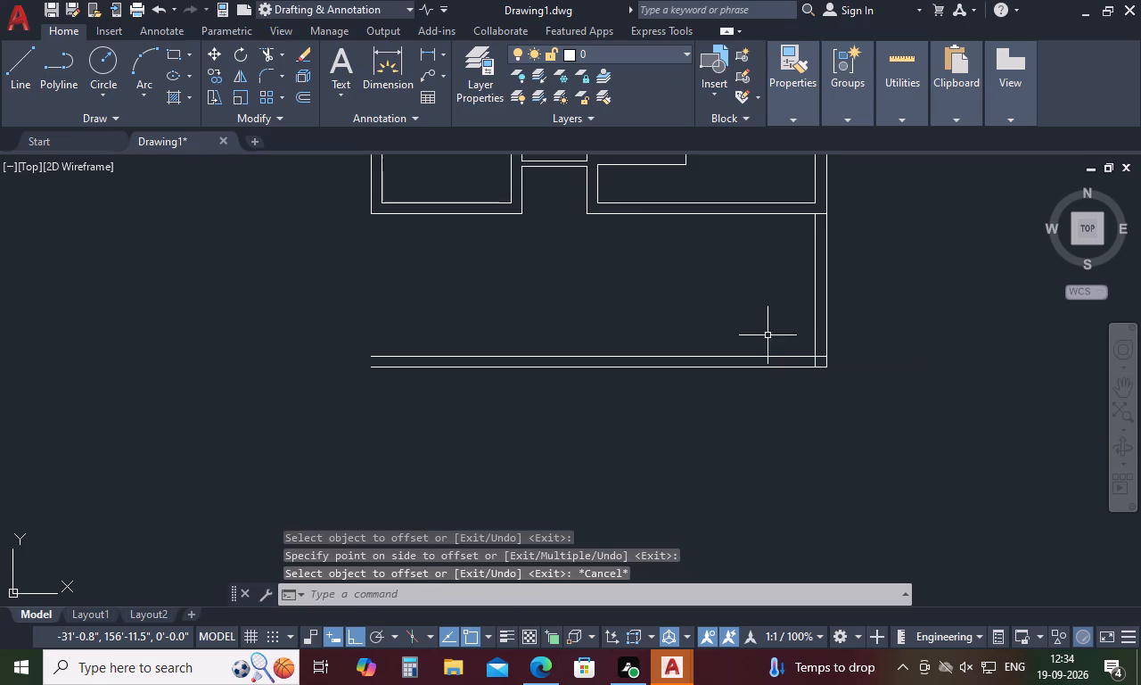
# Trim the overlapping line ends where the new right-hand wall meets the fourth room and the lower wall.
pyautogui.write('TR')
pyautogui.press('space')
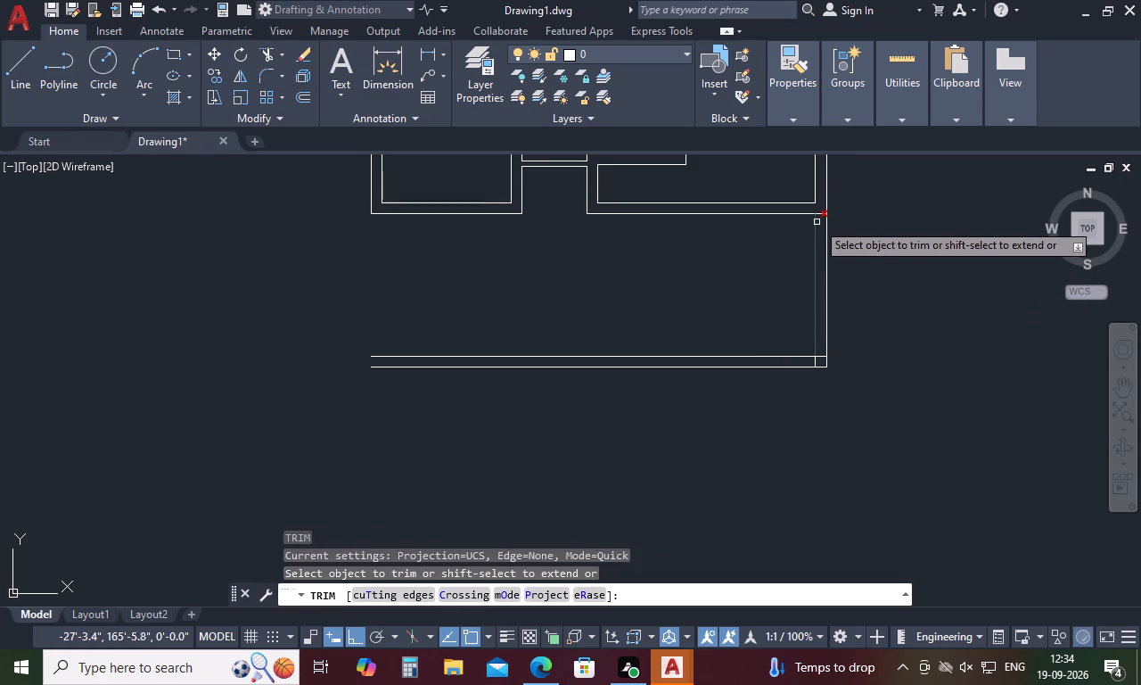
pyautogui.click(823, 213)
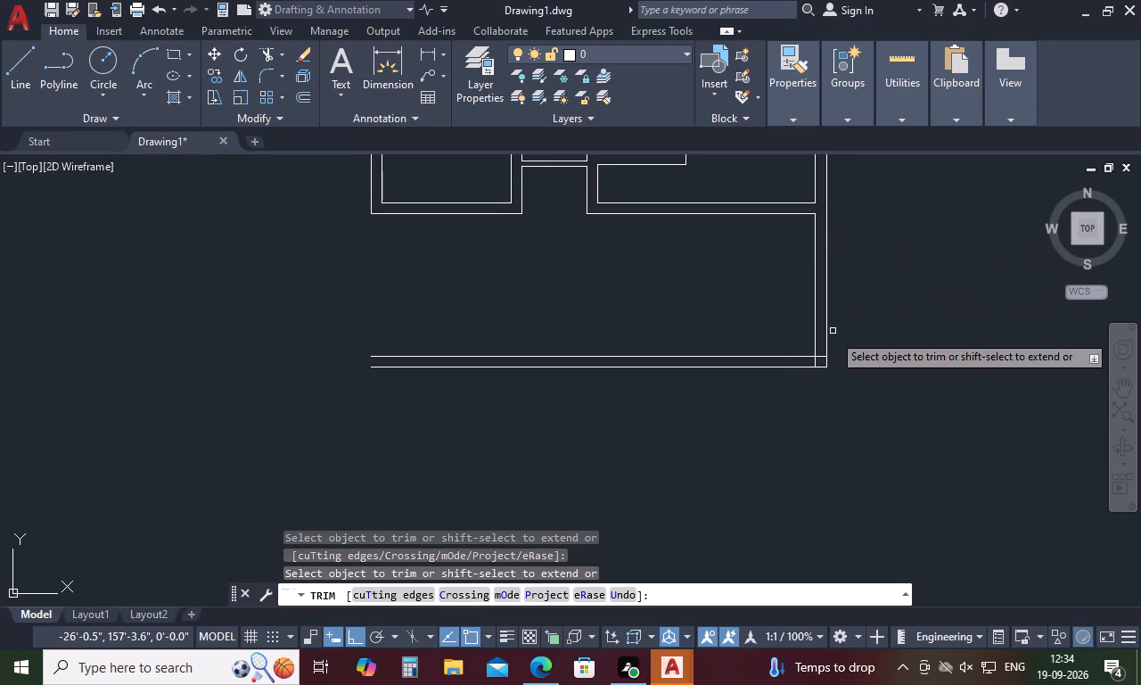
pyautogui.scroll(3, 822, 352)
pyautogui.moveTo(808, 347); pyautogui.dragTo(769, 387)
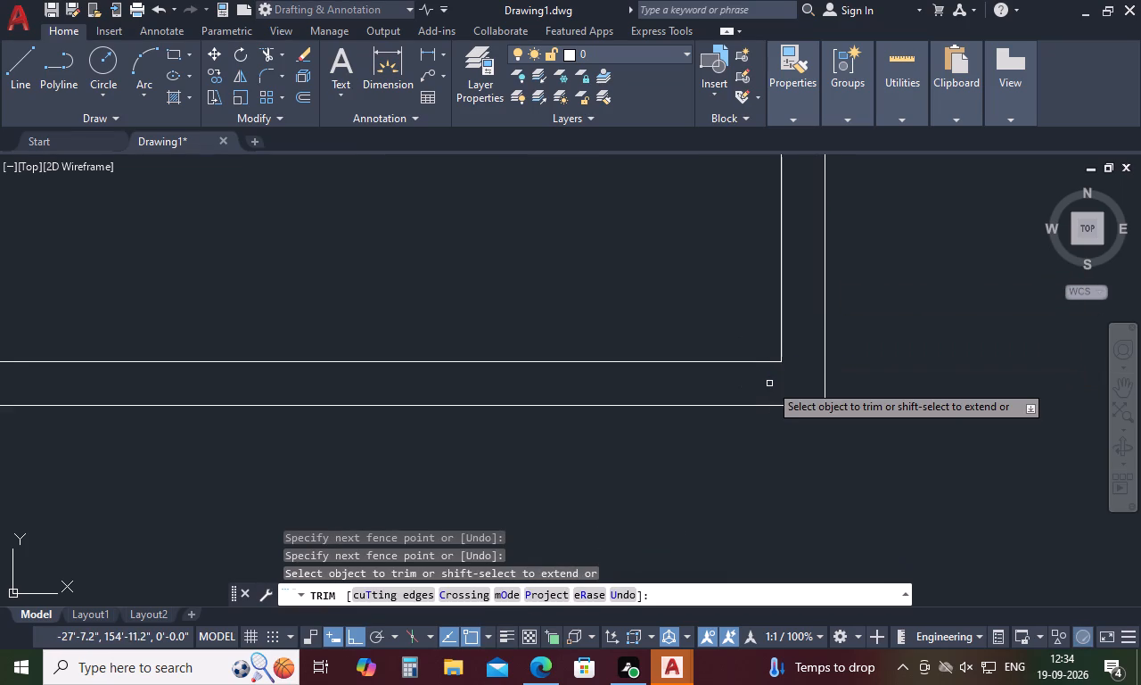
pyautogui.scroll(-3, 769, 384)
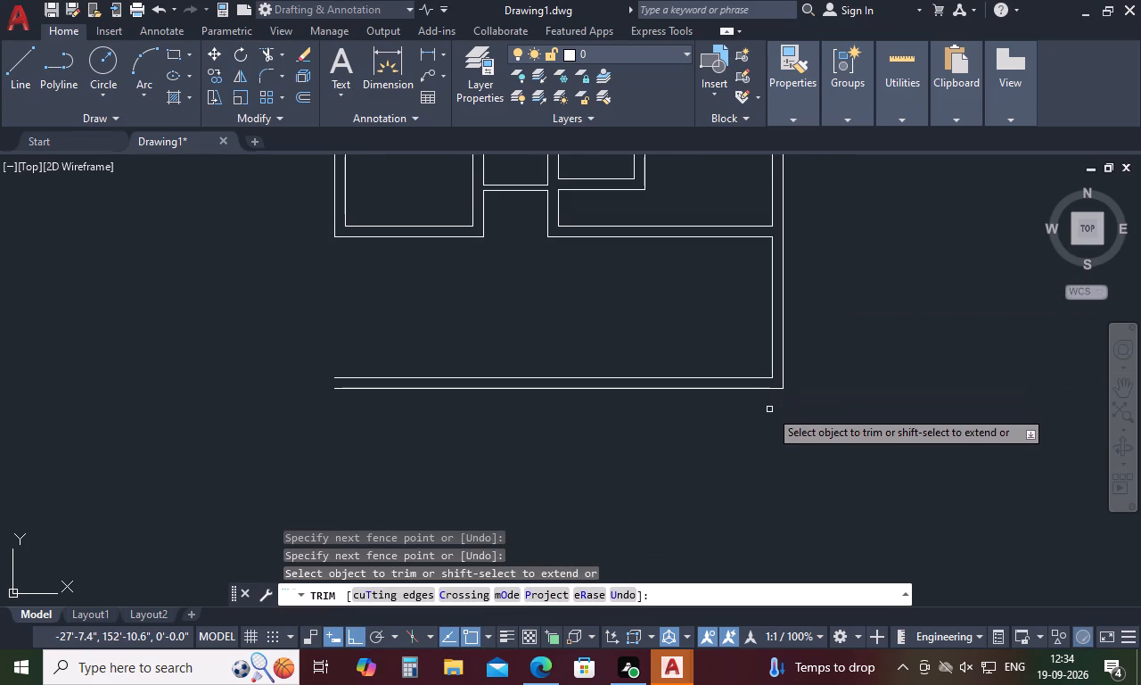
pyautogui.press('Escape')
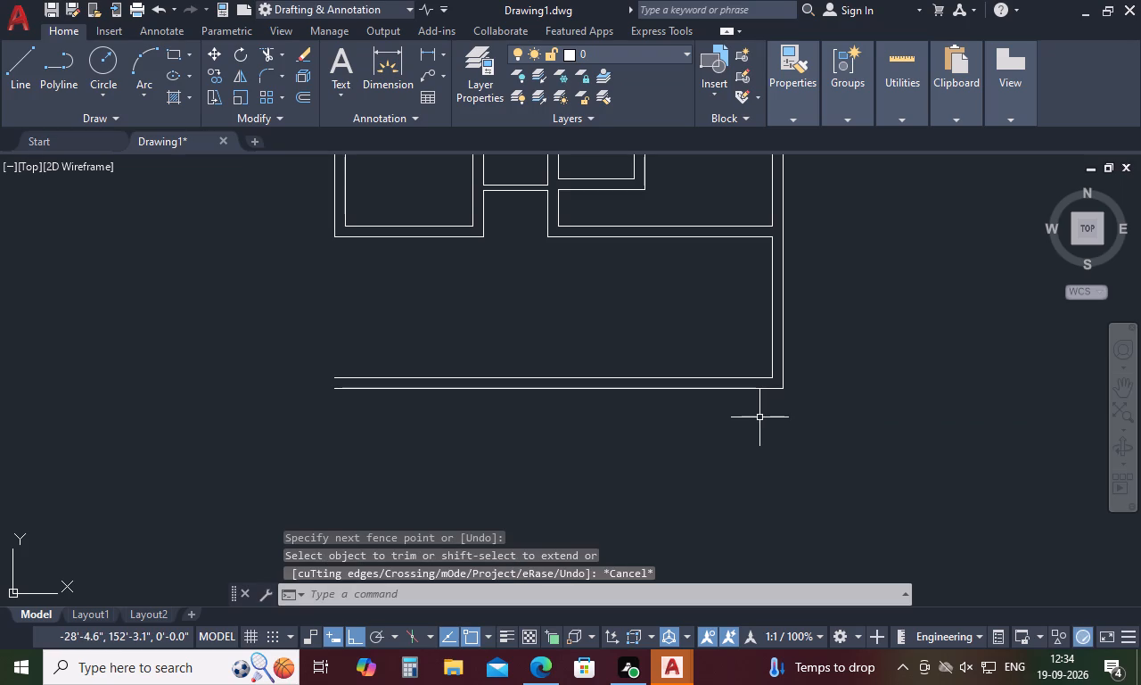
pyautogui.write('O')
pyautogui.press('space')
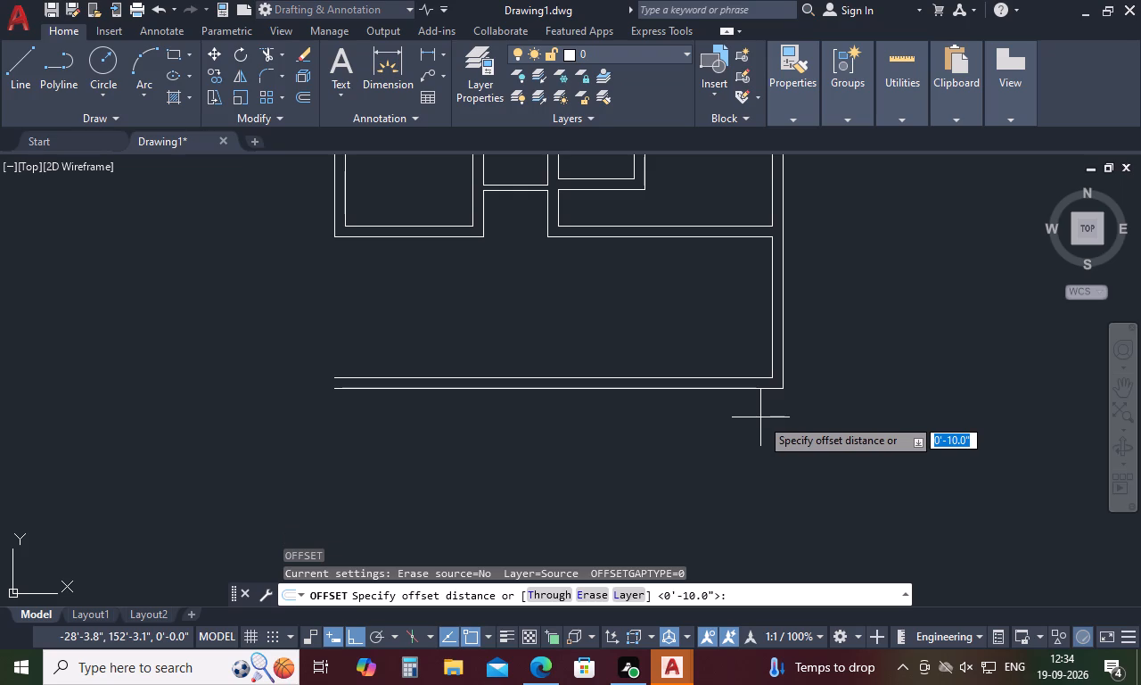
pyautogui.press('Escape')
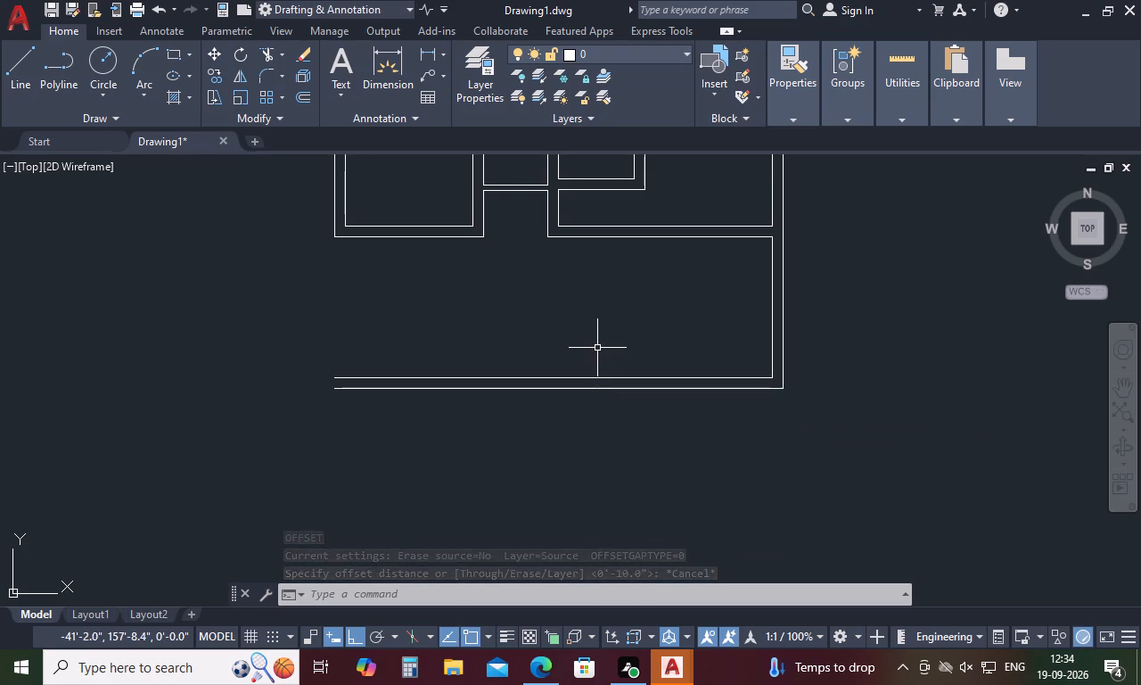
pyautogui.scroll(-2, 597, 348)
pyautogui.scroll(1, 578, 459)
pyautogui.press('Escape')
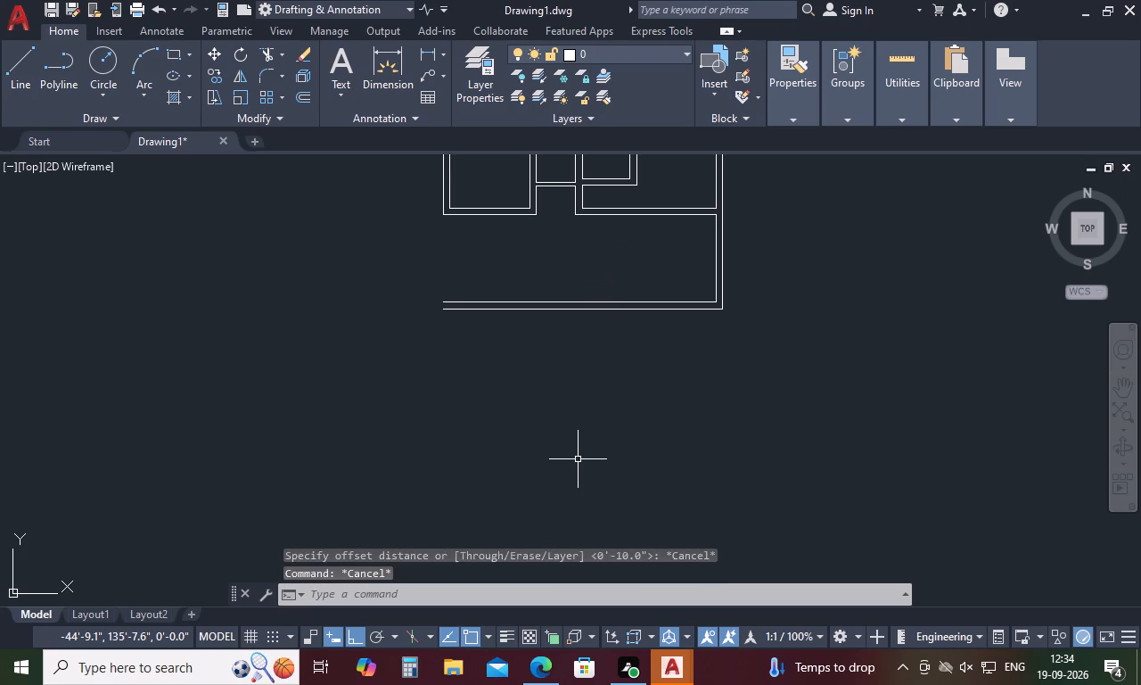
# Offset the lowest horizontal wall line downward by 13'4".
pyautogui.write('O')
pyautogui.press('space')
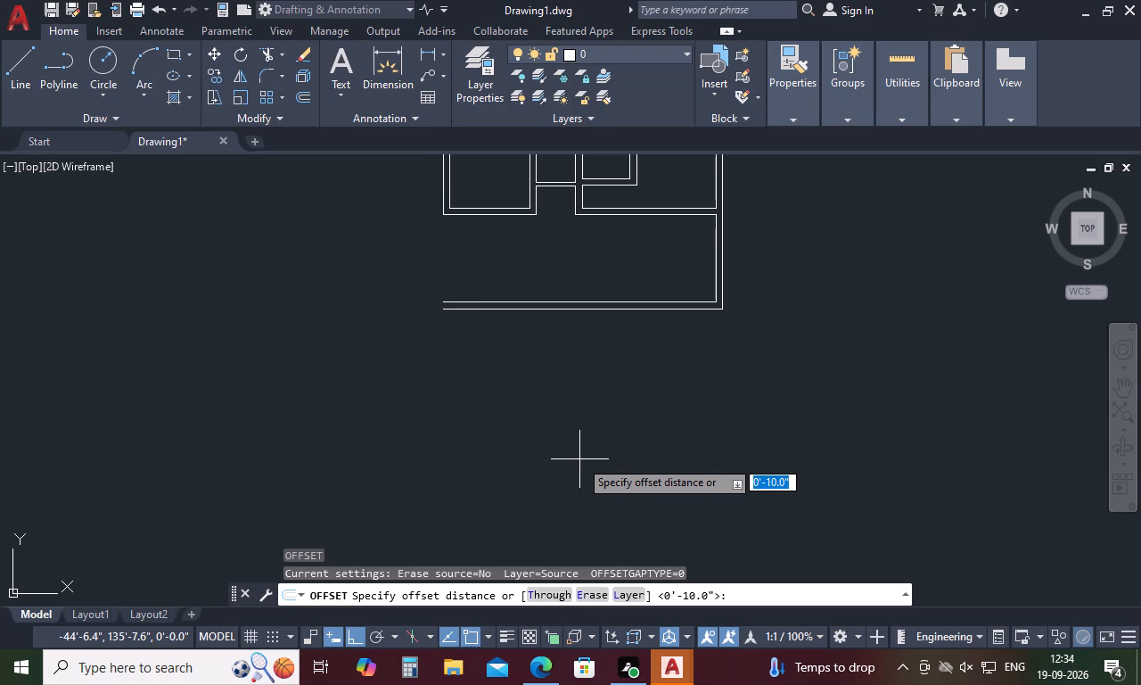
pyautogui.write("13'")
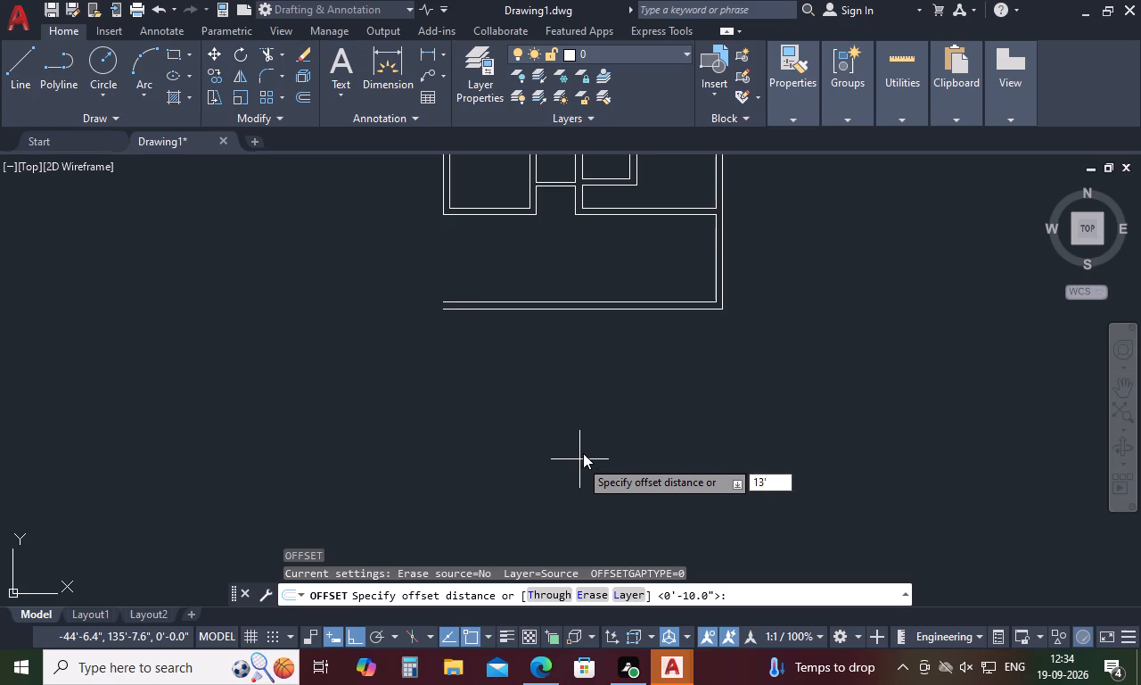
pyautogui.write('4"')
pyautogui.press('Return')
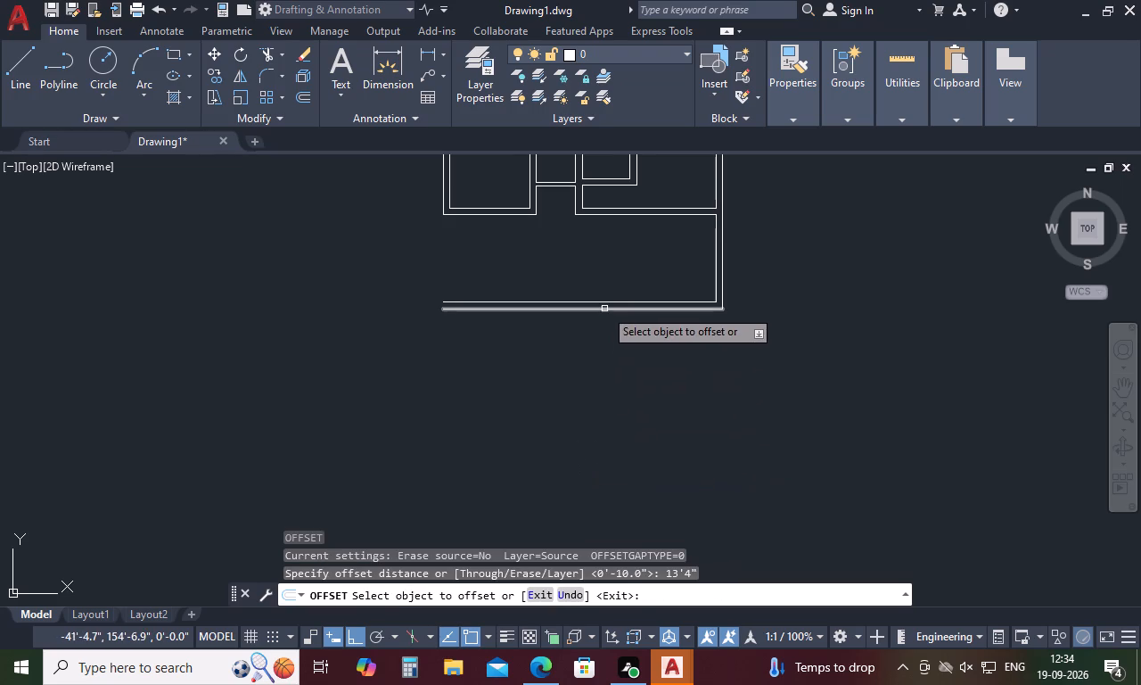
pyautogui.click(604, 309)
pyautogui.click(587, 446)
pyautogui.press('space')
# Offset the new lowest horizontal line downward by 10" to form the bottom wall.
pyautogui.press('space')
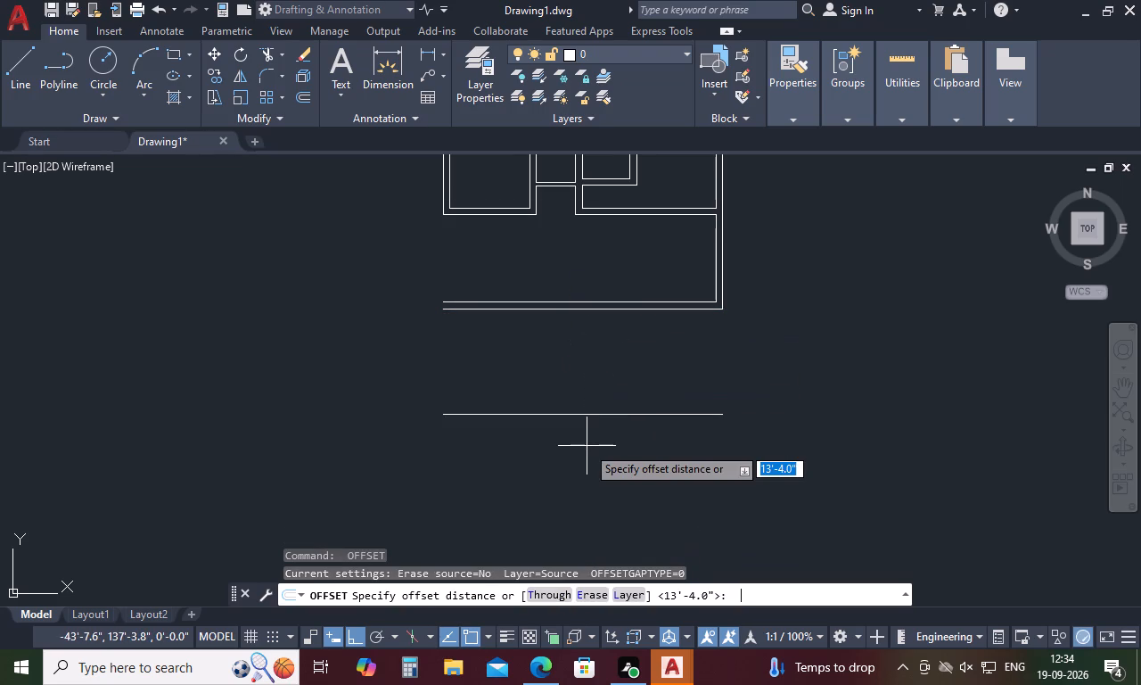
pyautogui.write('10')
pyautogui.press('space')
pyautogui.click(599, 417)
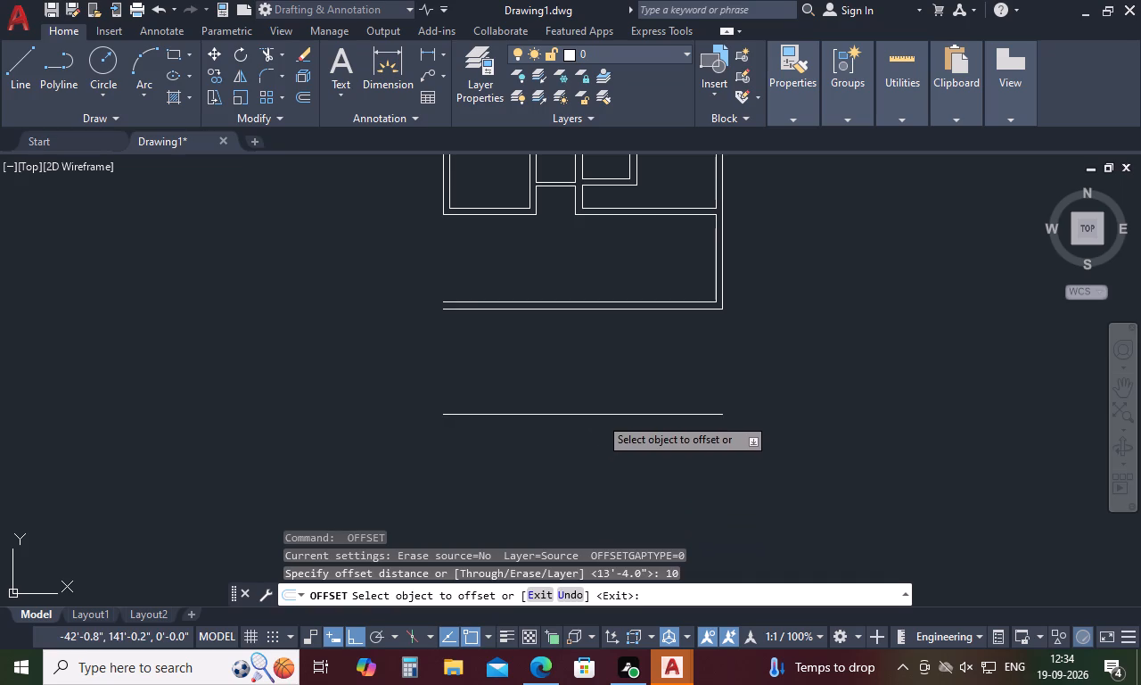
pyautogui.click(576, 507)
pyautogui.press('space')
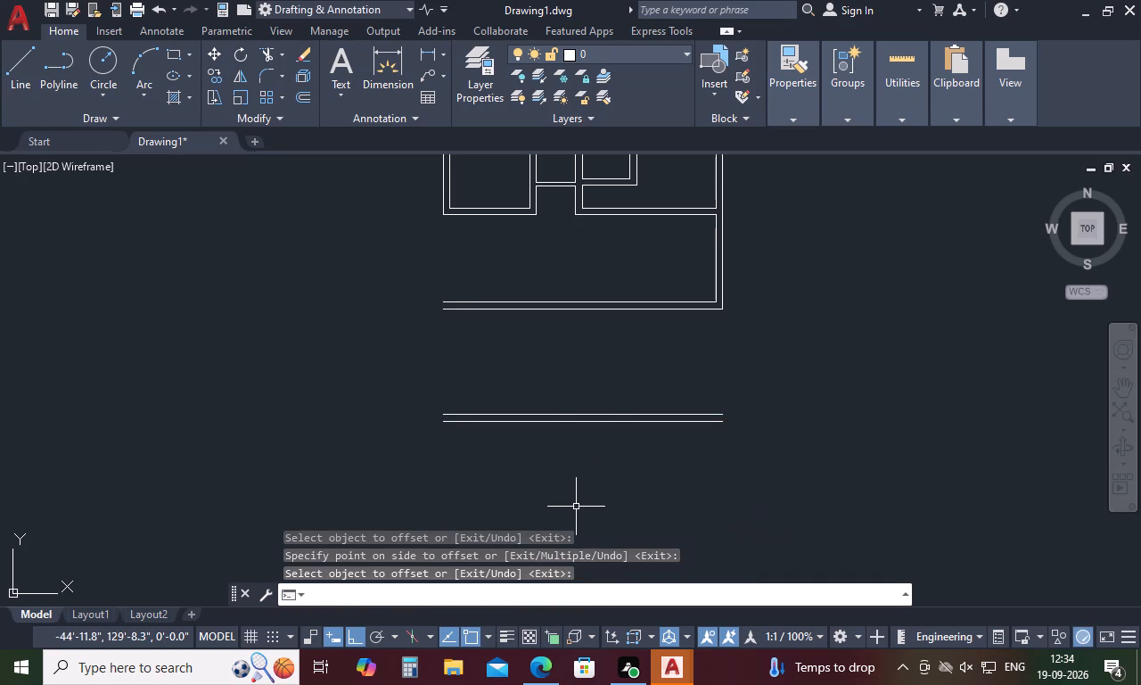
pyautogui.press('Escape')
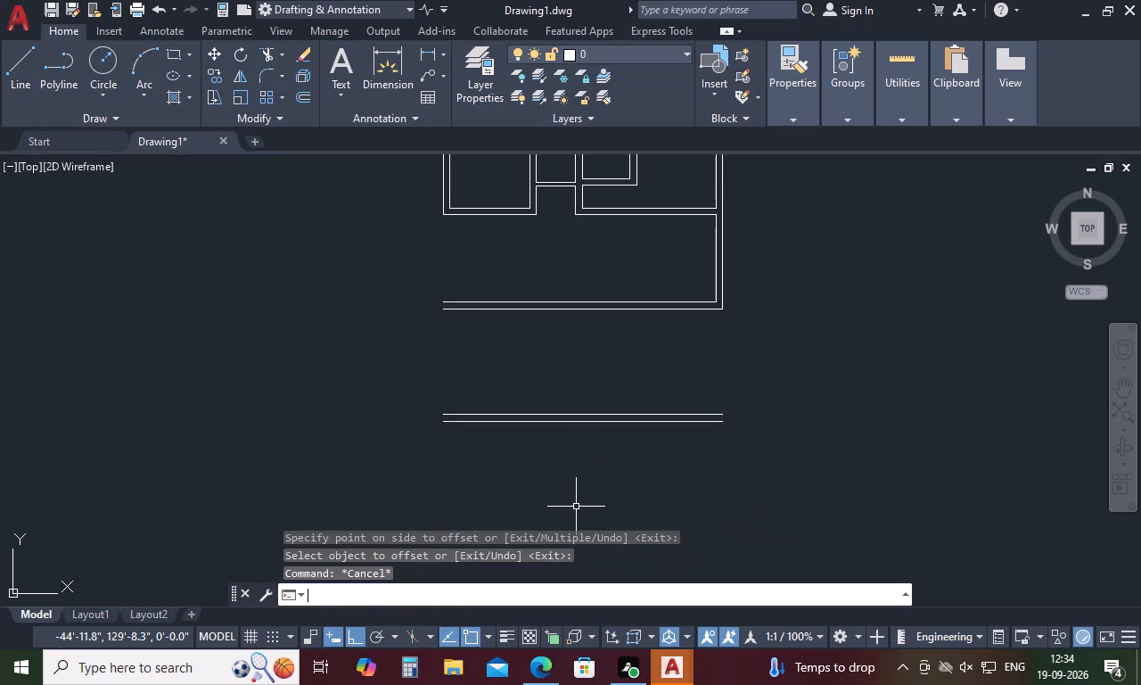
# Draw a vertical line from the left end of the middle wall's upper line down to the left end of the lowest line.
pyautogui.press('l')
pyautogui.press('space')
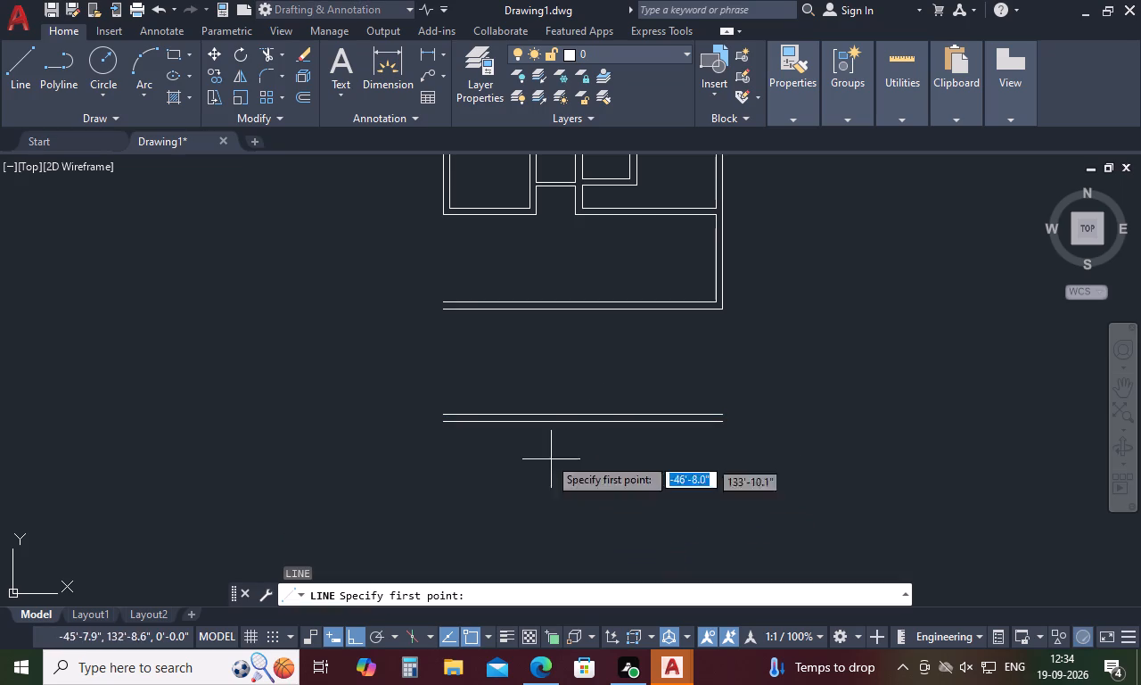
pyautogui.scroll(2, 443, 303)
pyautogui.click(443, 302)
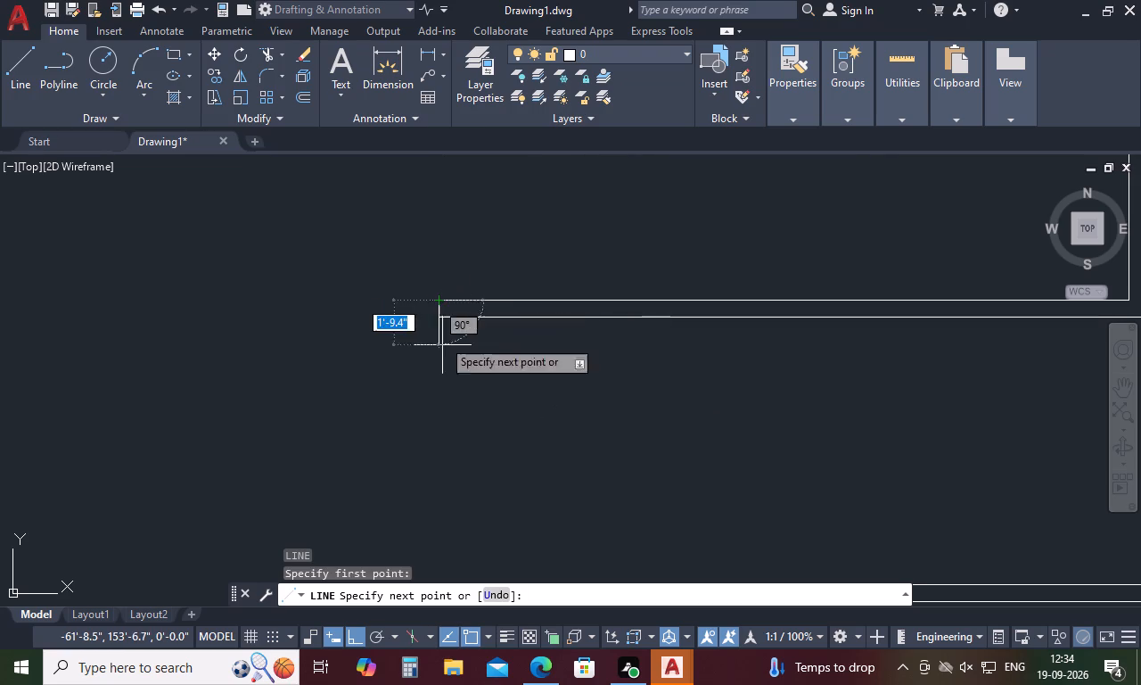
pyautogui.scroll(-3, 442, 347)
pyautogui.scroll(3, 440, 406)
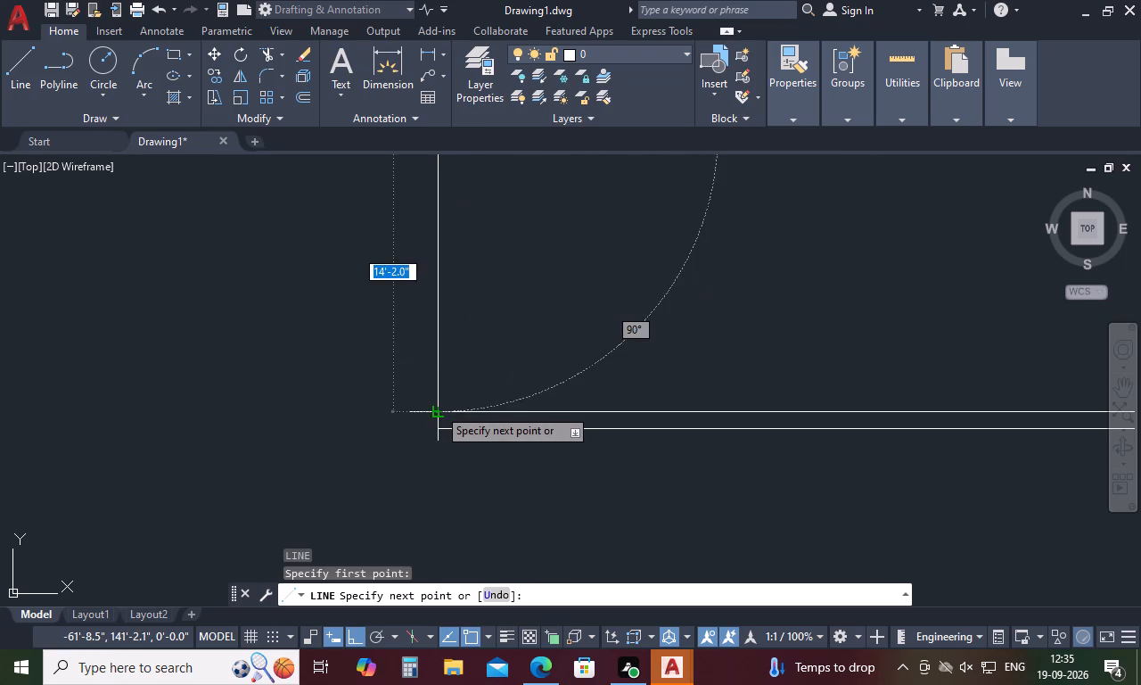
pyautogui.click(435, 425)
pyautogui.press('space')
# Offset the new left vertical line inward by 10" to form the lower space's left wall.
pyautogui.write('O')
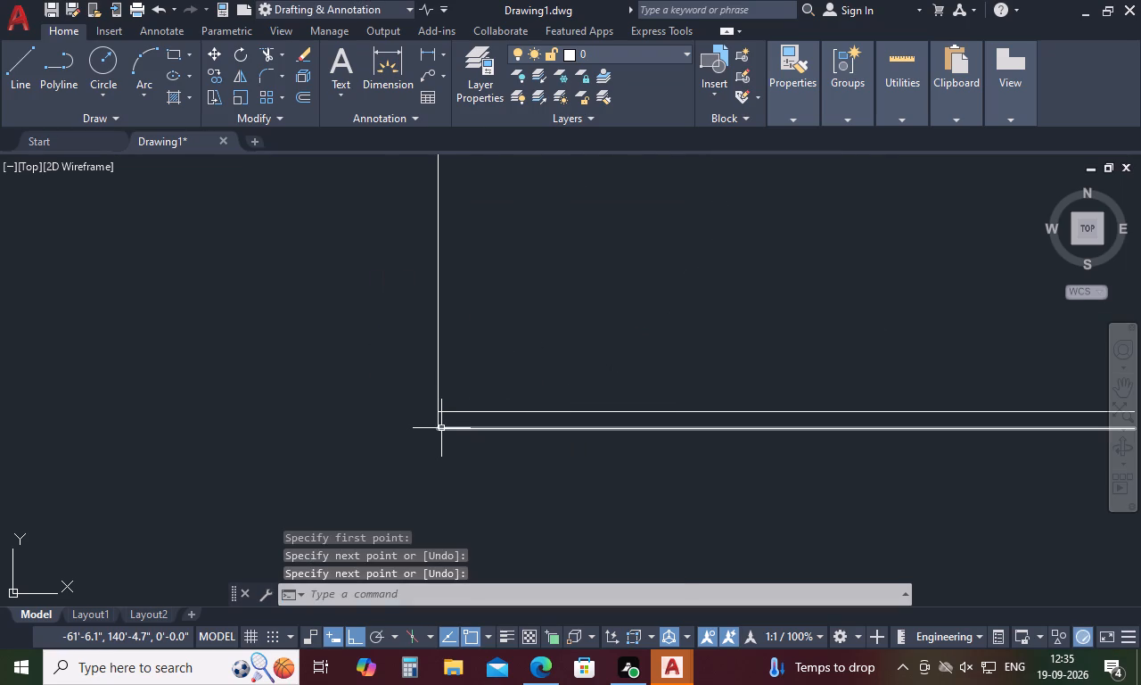
pyautogui.press('space')
pyautogui.press('1')
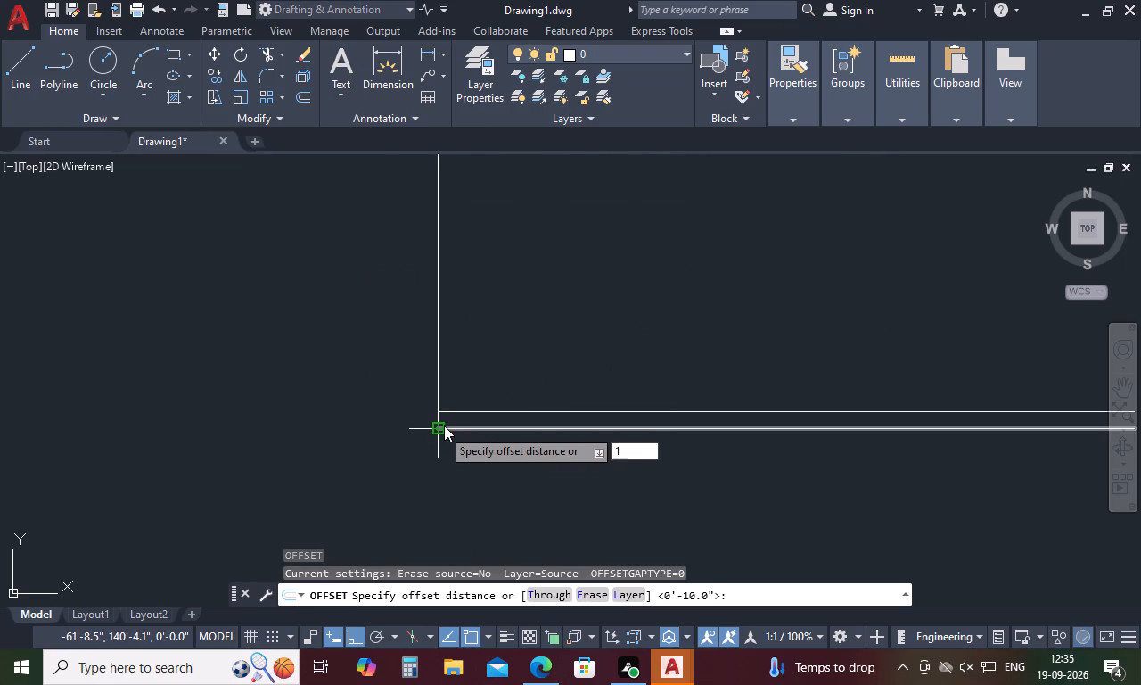
pyautogui.write('0')
pyautogui.press('space')
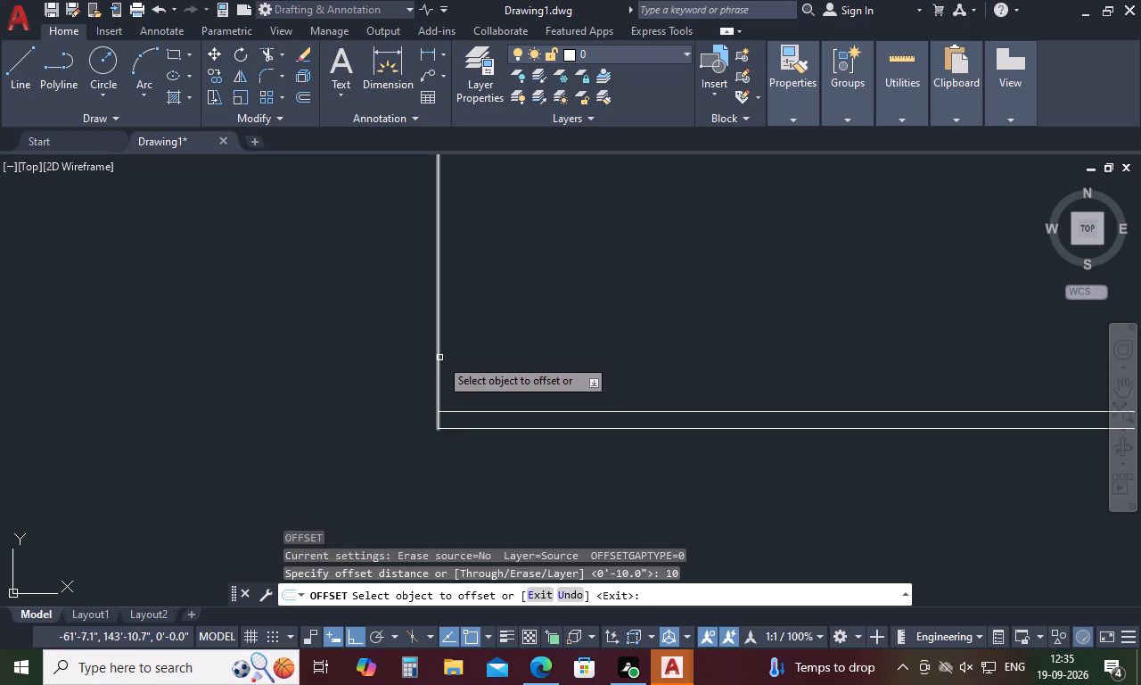
pyautogui.click(439, 356)
pyautogui.click(521, 355)
pyautogui.press('space')
# Trim the overlapping line ends at the upper and lower corners of the lower space's left wall.
pyautogui.press('t')
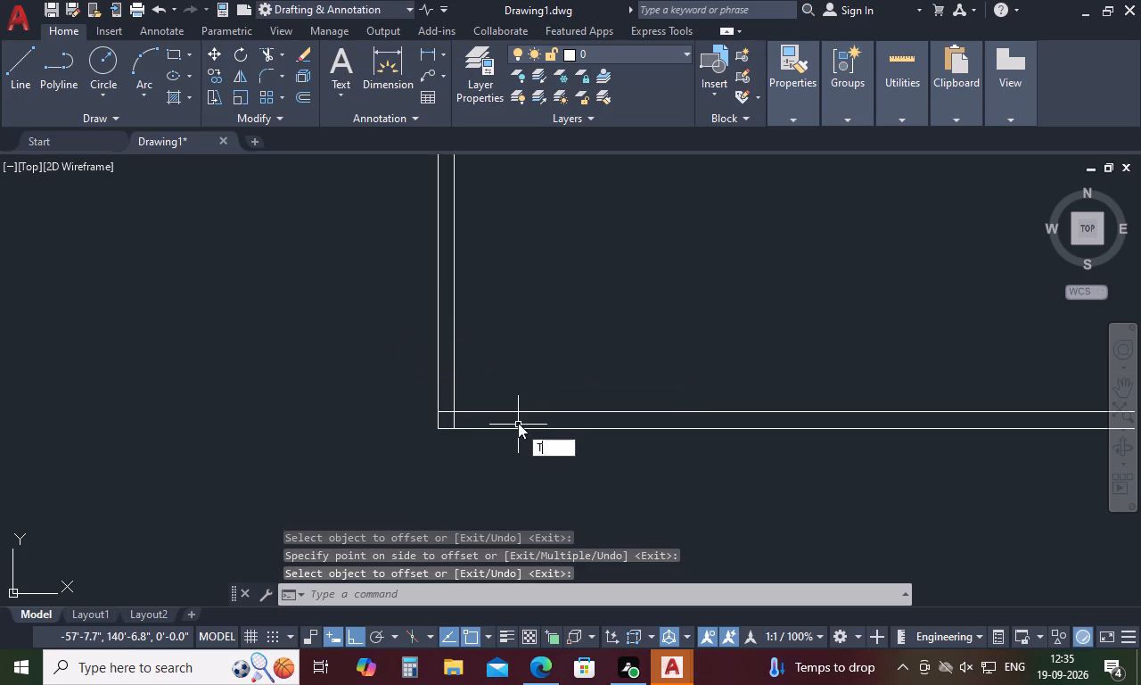
pyautogui.write('R')
pyautogui.press('space')
pyautogui.scroll(-2, 501, 482)
pyautogui.scroll(3, 478, 347)
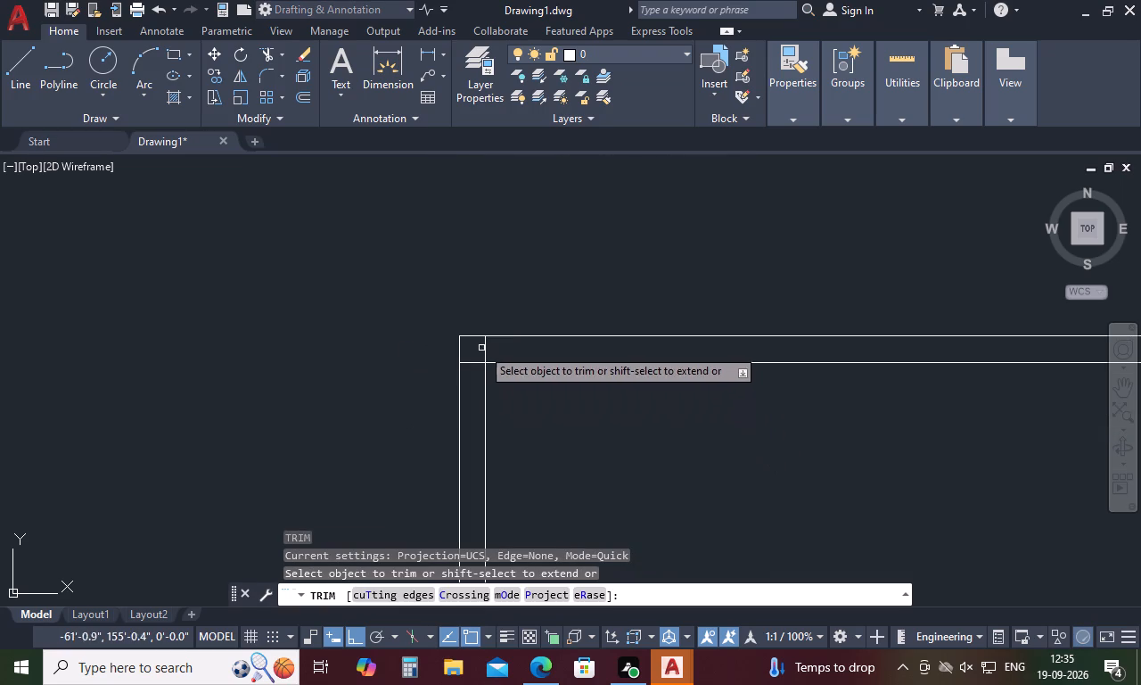
pyautogui.click(488, 347)
pyautogui.click(474, 368)
pyautogui.scroll(-2, 480, 353)
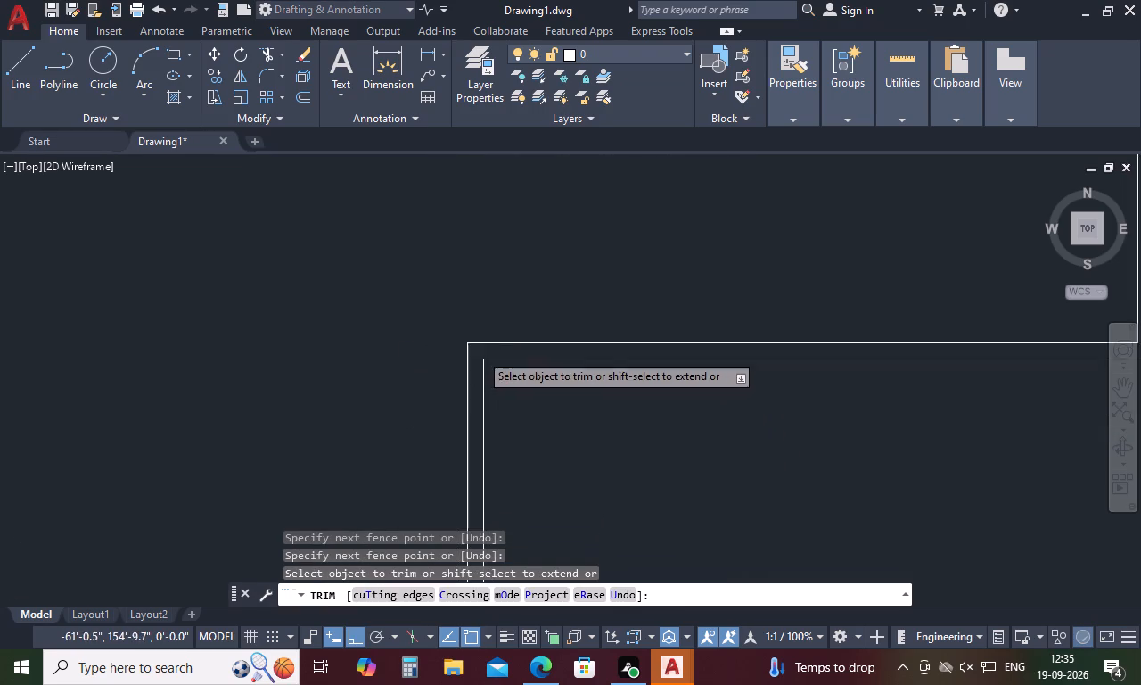
pyautogui.scroll(-2, 480, 353)
pyautogui.scroll(4, 494, 425)
pyautogui.moveTo(374, 394); pyautogui.dragTo(381, 415)
pyautogui.moveTo(396, 417); pyautogui.dragTo(382, 415)
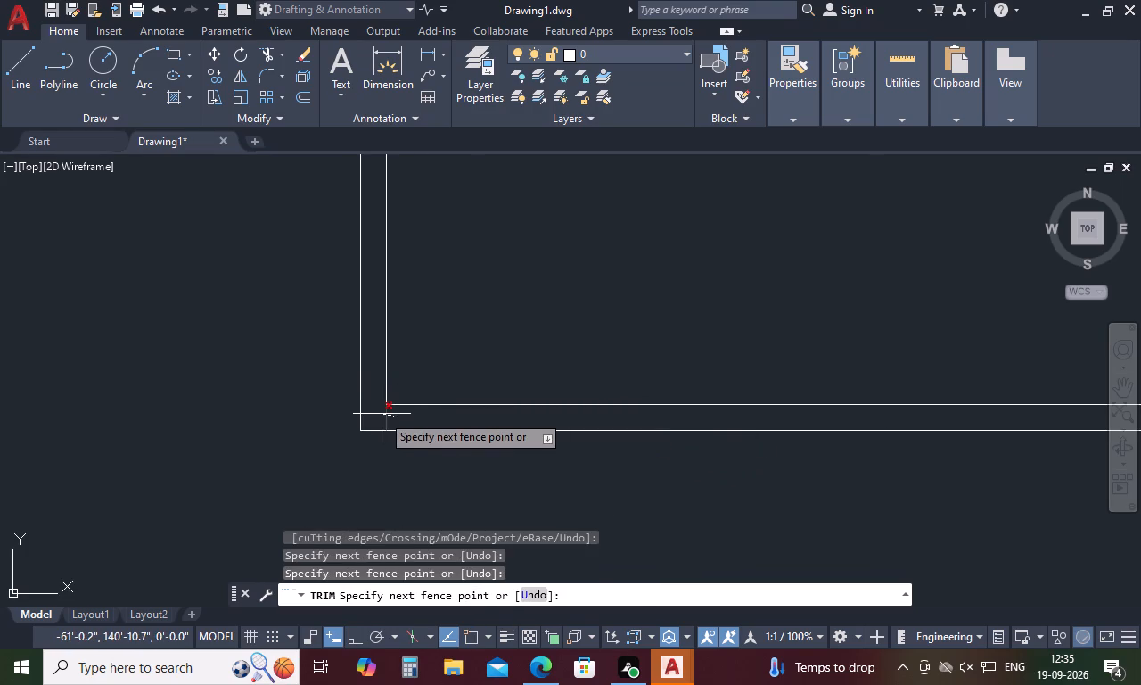
pyautogui.click(382, 414)
pyautogui.scroll(-4, 393, 452)
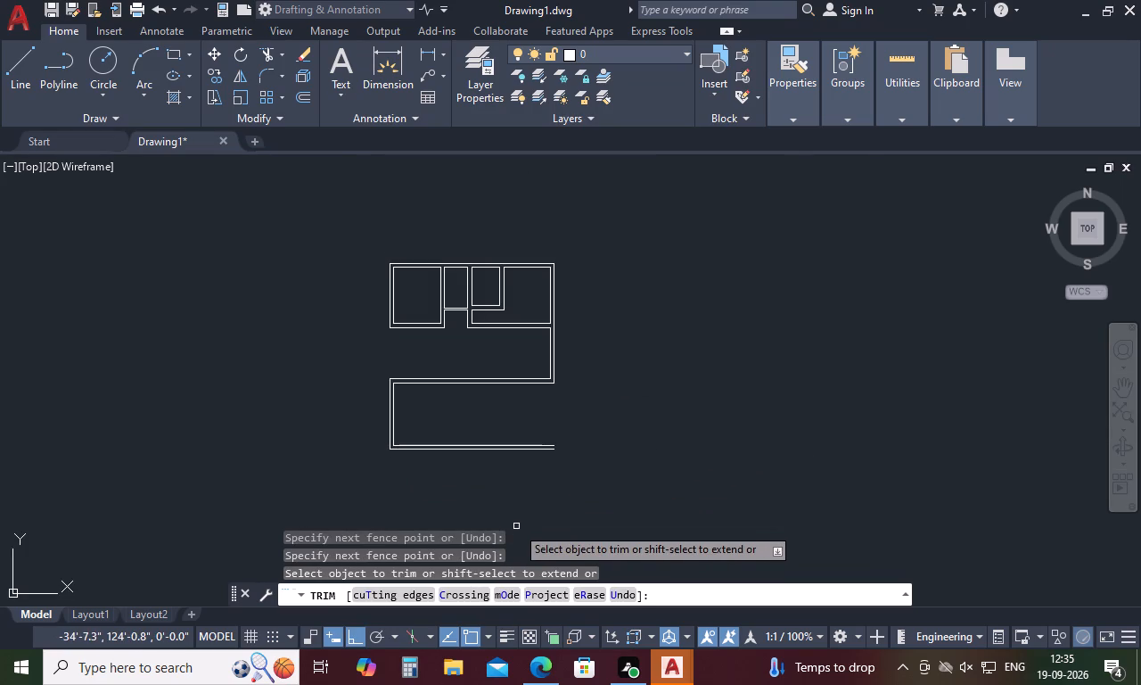
pyautogui.press('Escape')
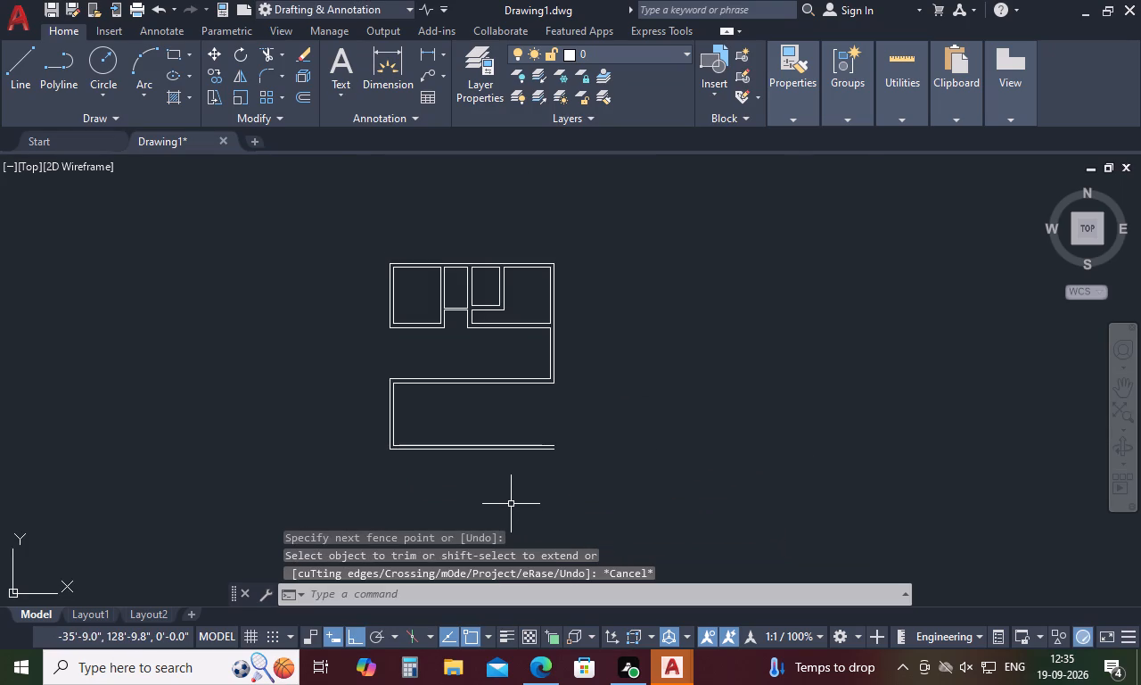
# Offset the inner line of the lower space's left wall 14' to the right as a partition line.
pyautogui.press('o')
pyautogui.press('space')
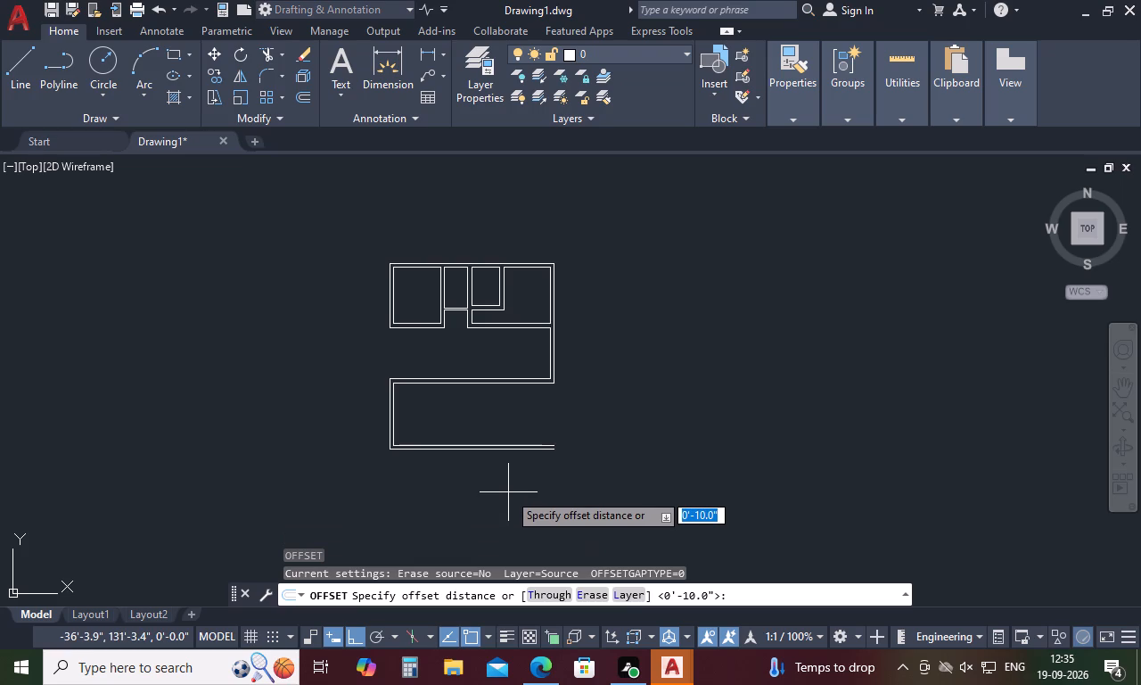
pyautogui.press('1')
pyautogui.press('3')
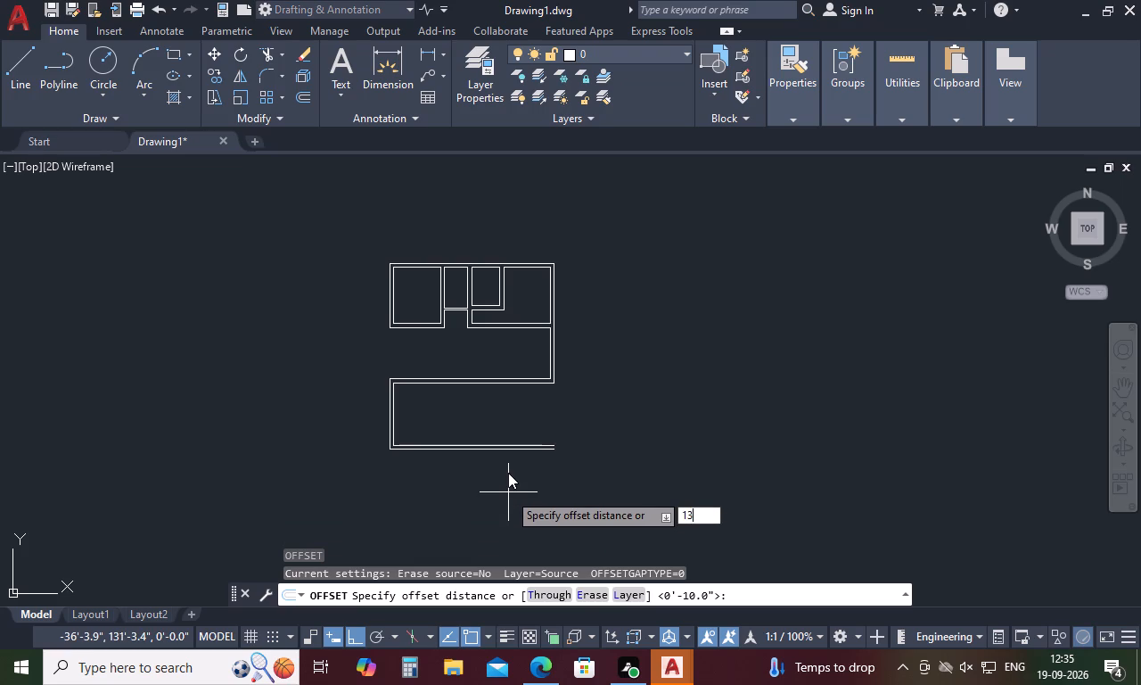
pyautogui.press('BackSpace')
pyautogui.write("4'")
pyautogui.press('space')
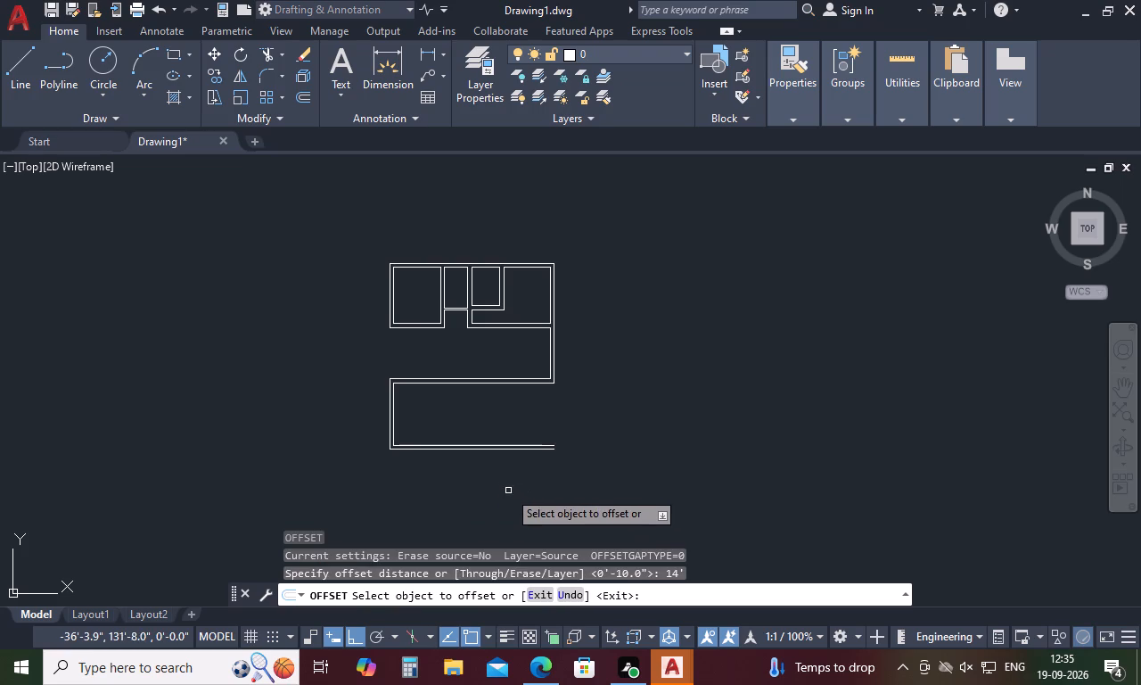
pyautogui.click(394, 411)
pyautogui.click(438, 410)
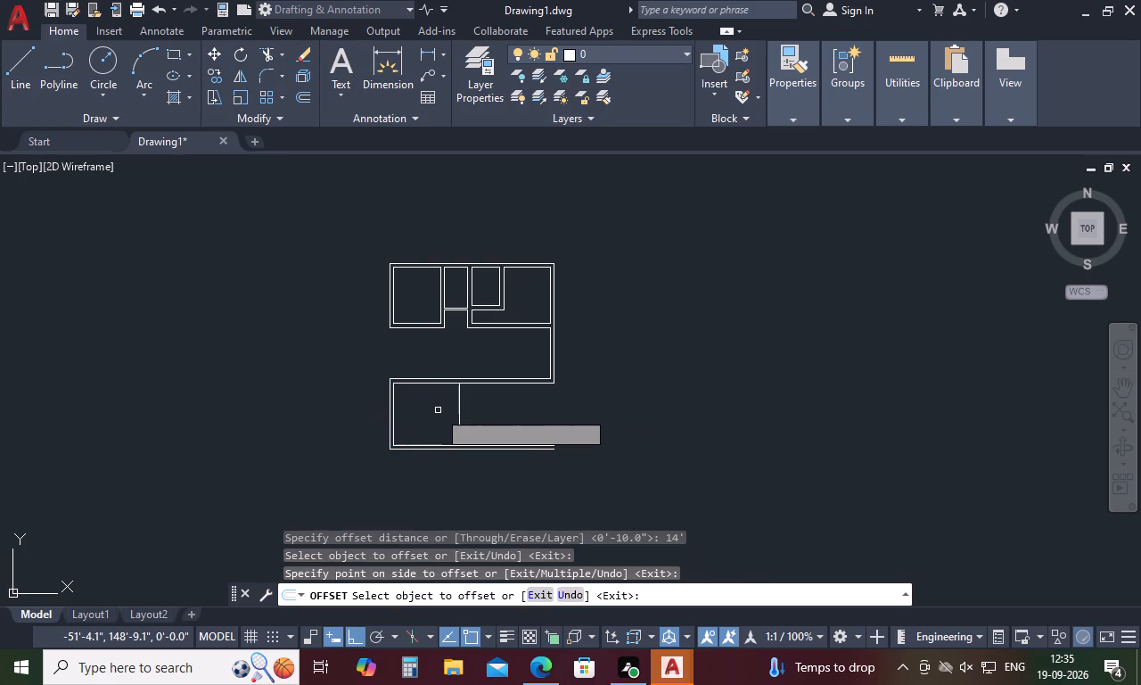
pyautogui.press('space')
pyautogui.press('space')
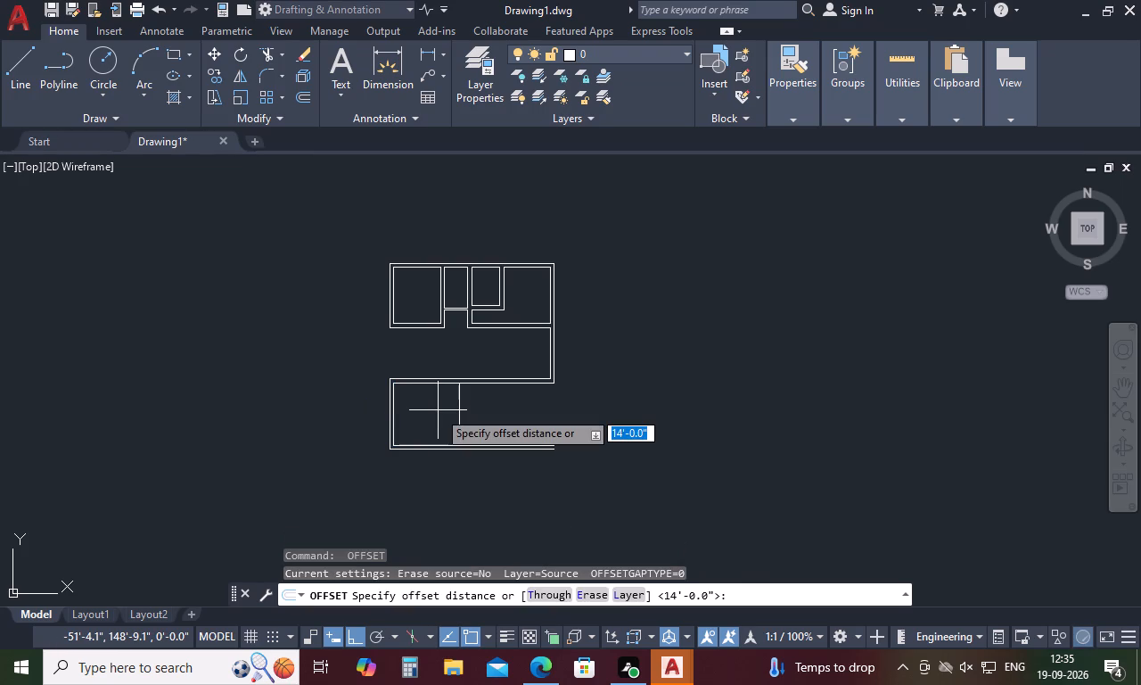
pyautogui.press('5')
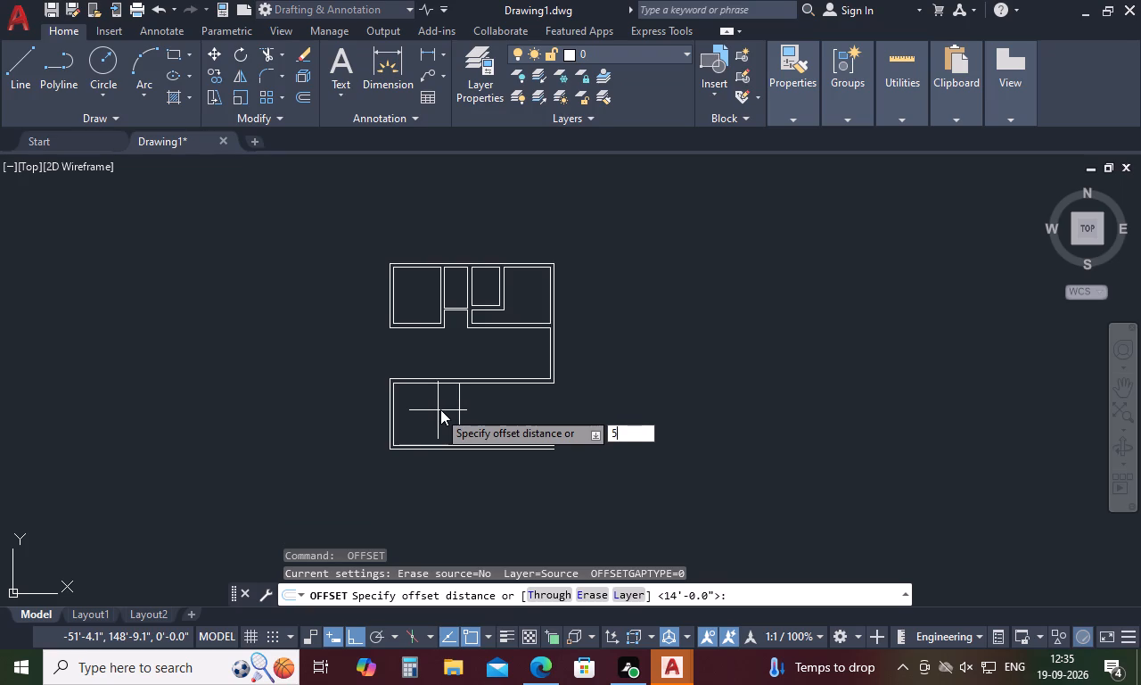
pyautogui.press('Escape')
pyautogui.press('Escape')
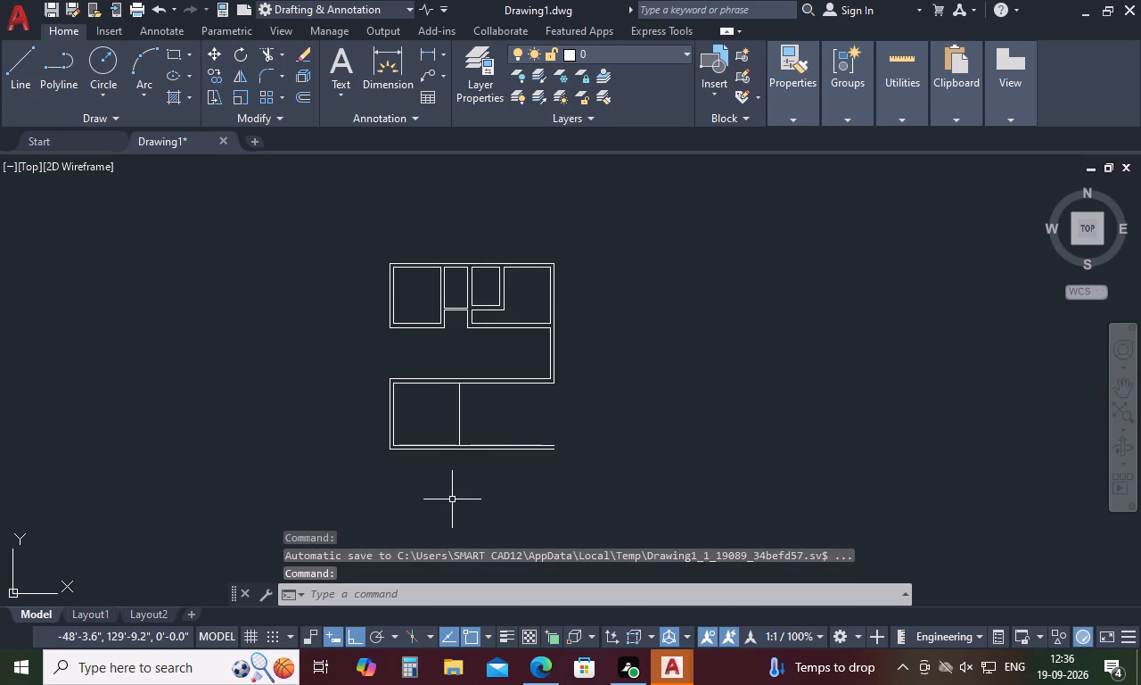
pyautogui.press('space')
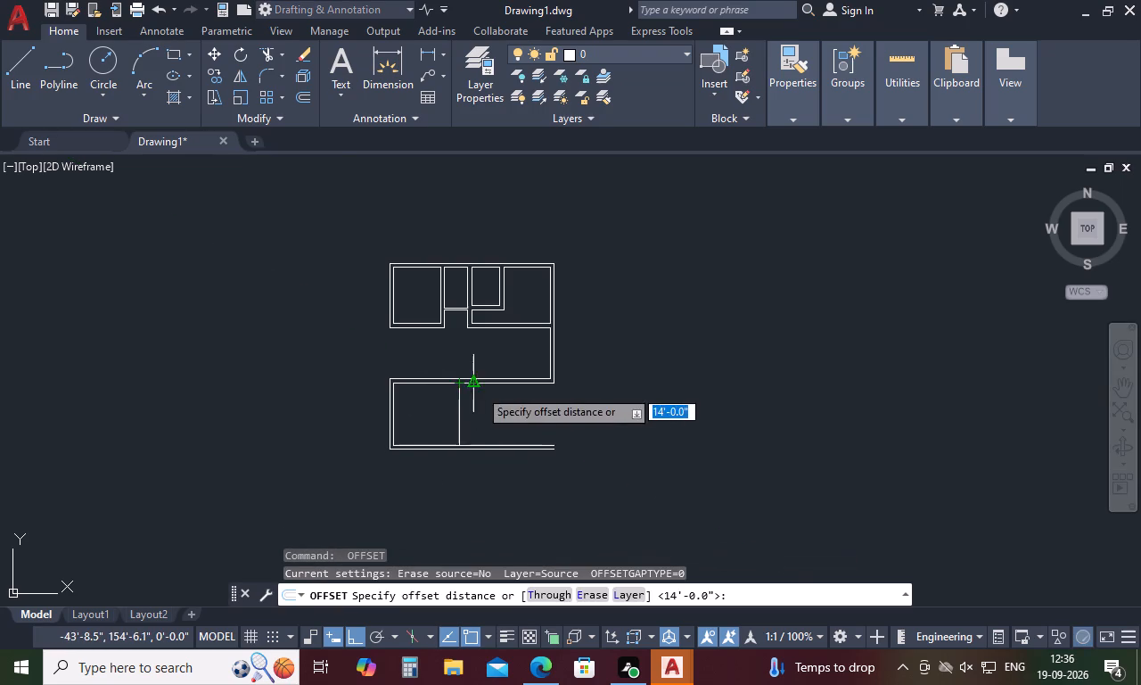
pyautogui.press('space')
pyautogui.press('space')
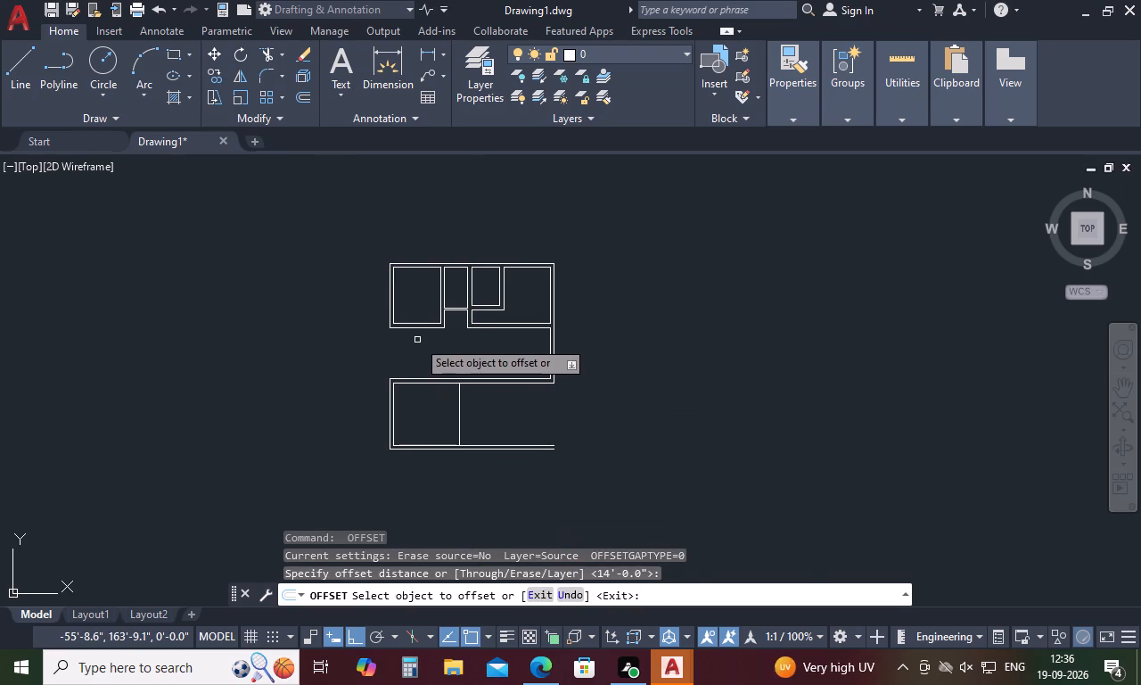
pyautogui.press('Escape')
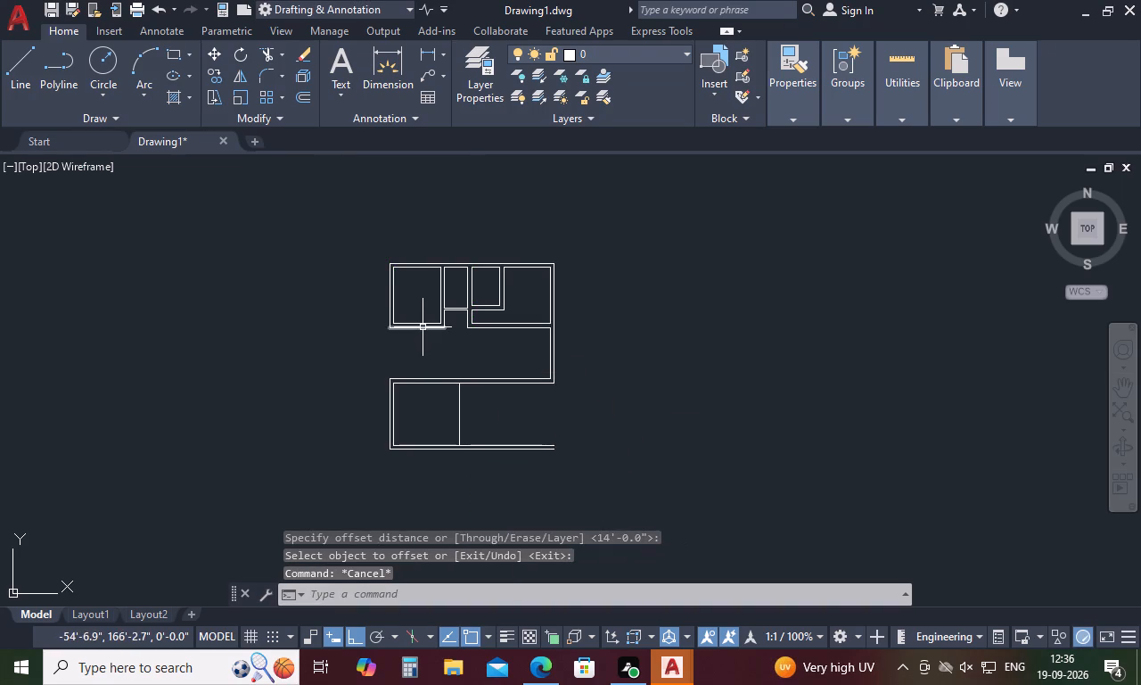
# Erase all the lower row's wall lines and the two right wall lines connecting it to the top rooms.
pyautogui.moveTo(393, 358); pyautogui.dragTo(383, 458)
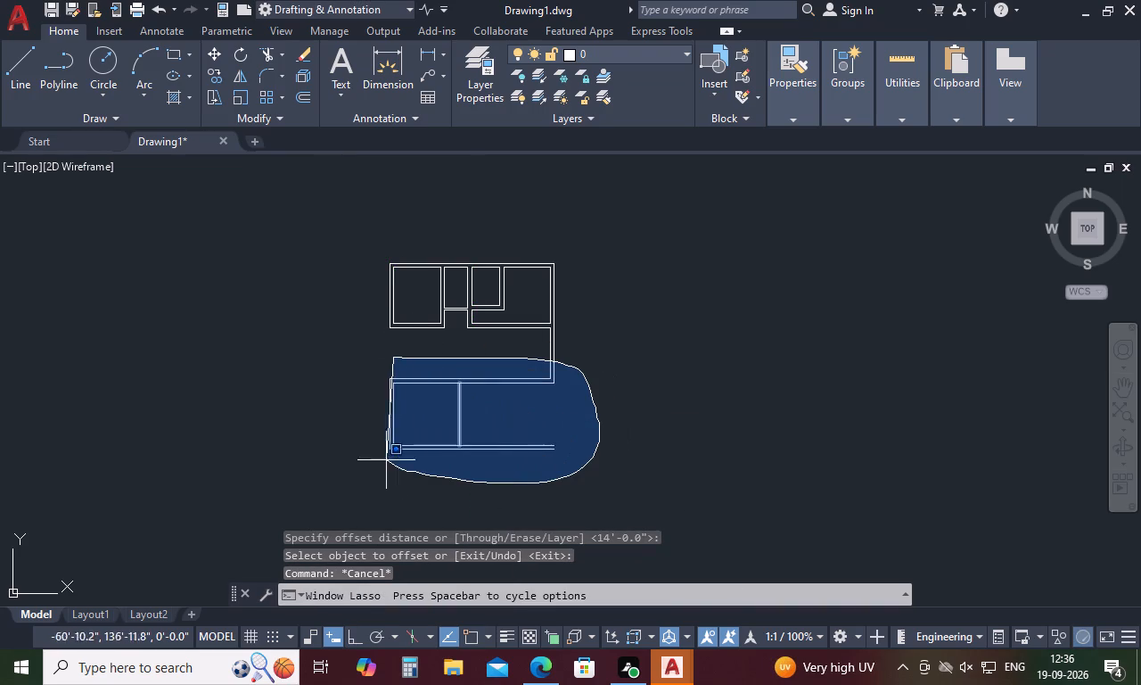
pyautogui.moveTo(383, 458); pyautogui.dragTo(354, 427)
pyautogui.press('Delete')
pyautogui.moveTo(604, 346); pyautogui.dragTo(597, 348)
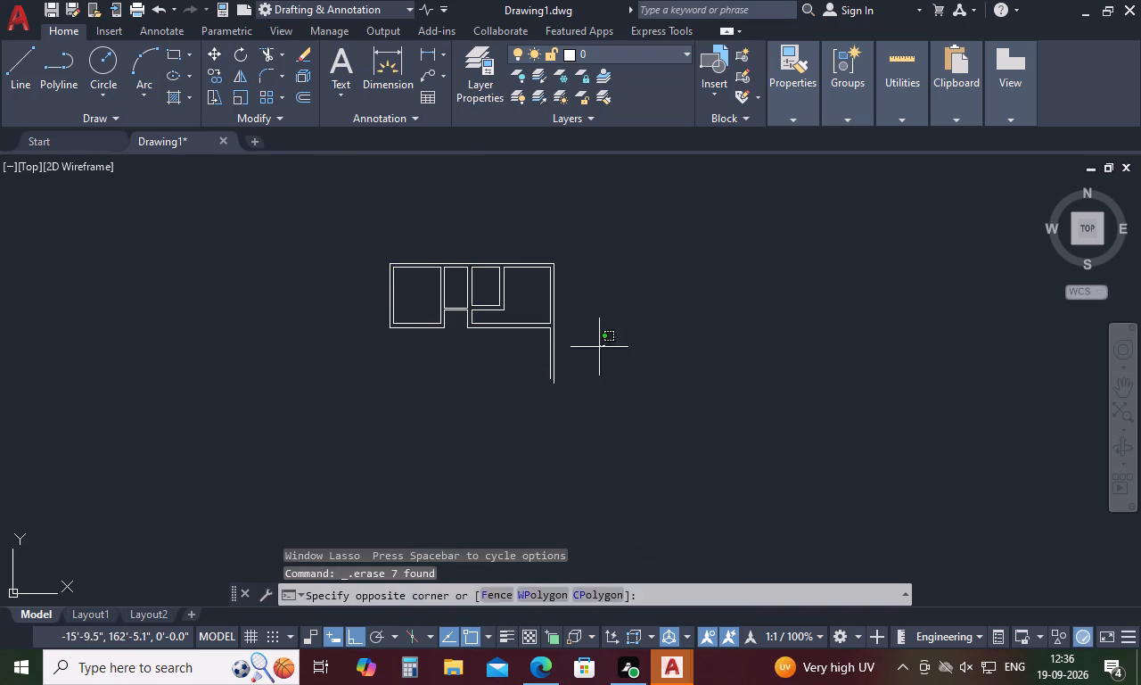
pyautogui.moveTo(597, 348); pyautogui.dragTo(480, 390)
pyautogui.press('Delete')
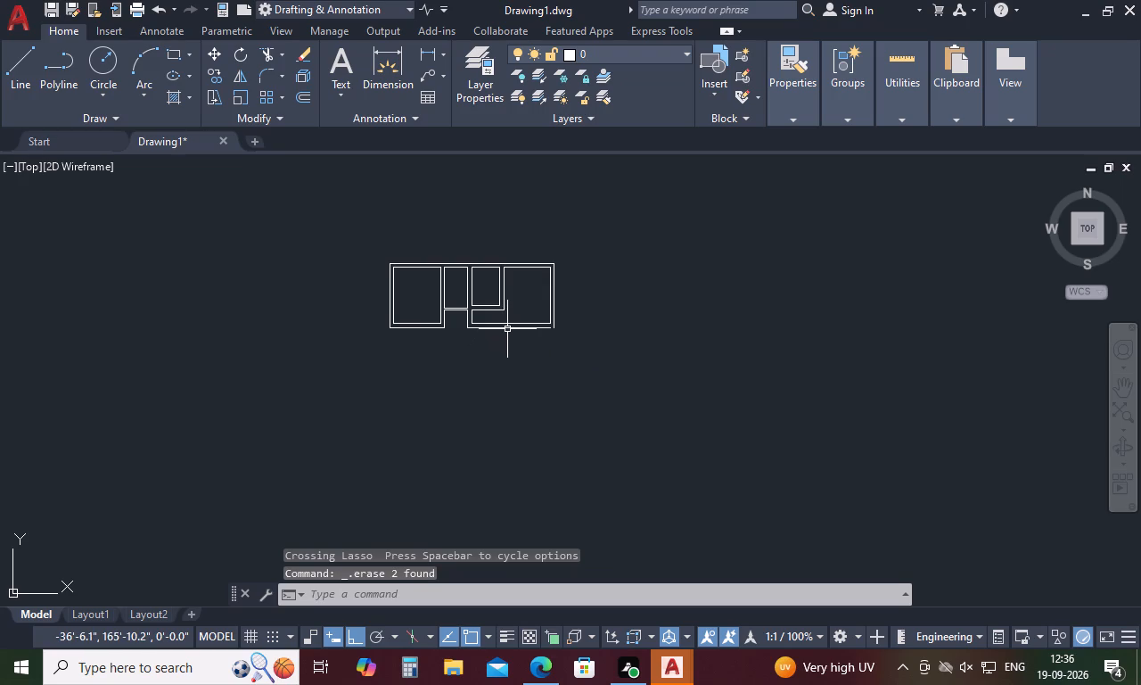
# Erase the outer bottom wall lines of the left and right top rooms, including the short leftover piece beside the central recess.
pyautogui.click(508, 327)
pyautogui.press('Delete')
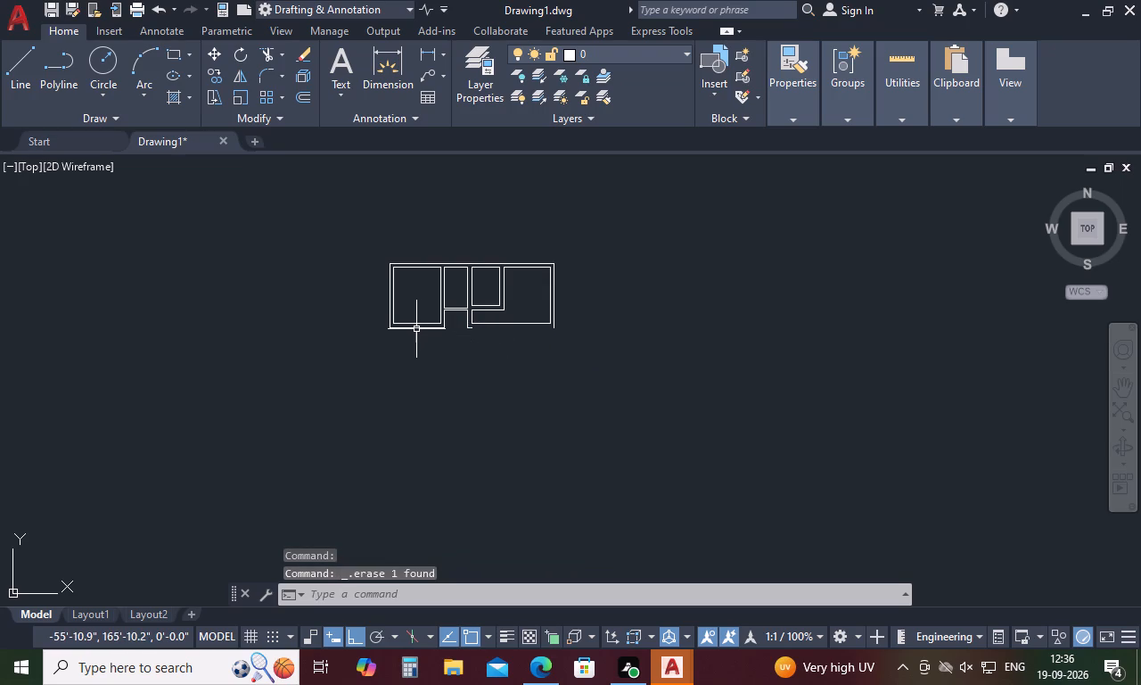
pyautogui.click(416, 329)
pyautogui.press('Delete')
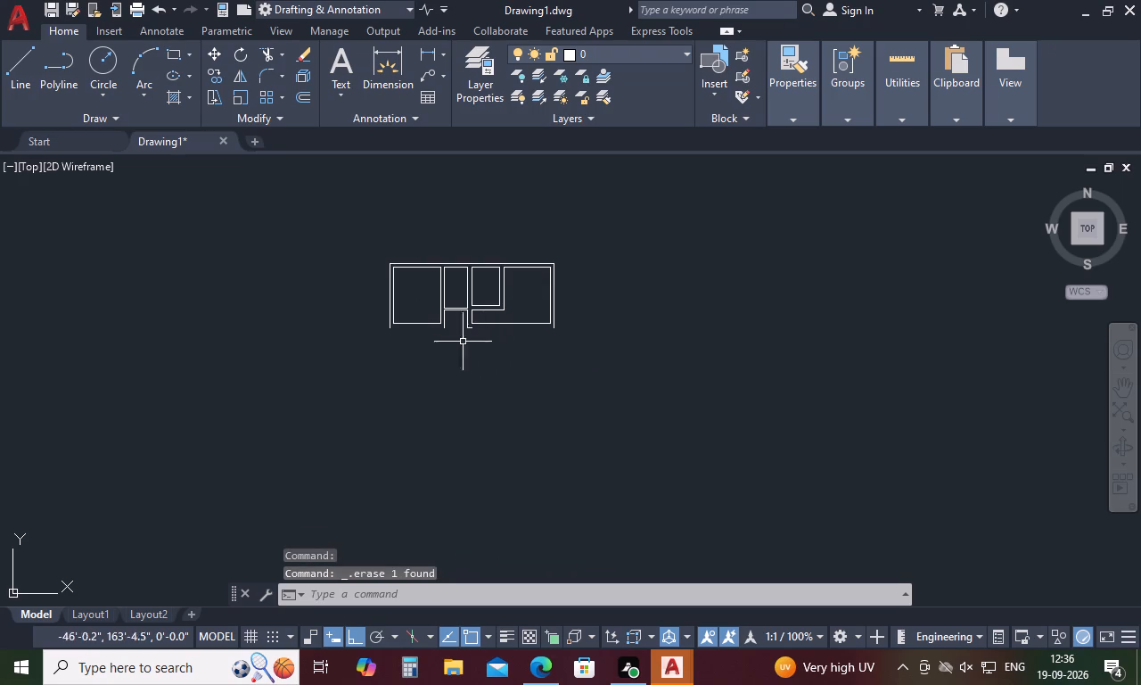
pyautogui.scroll(3, 421, 326)
pyautogui.click(612, 331)
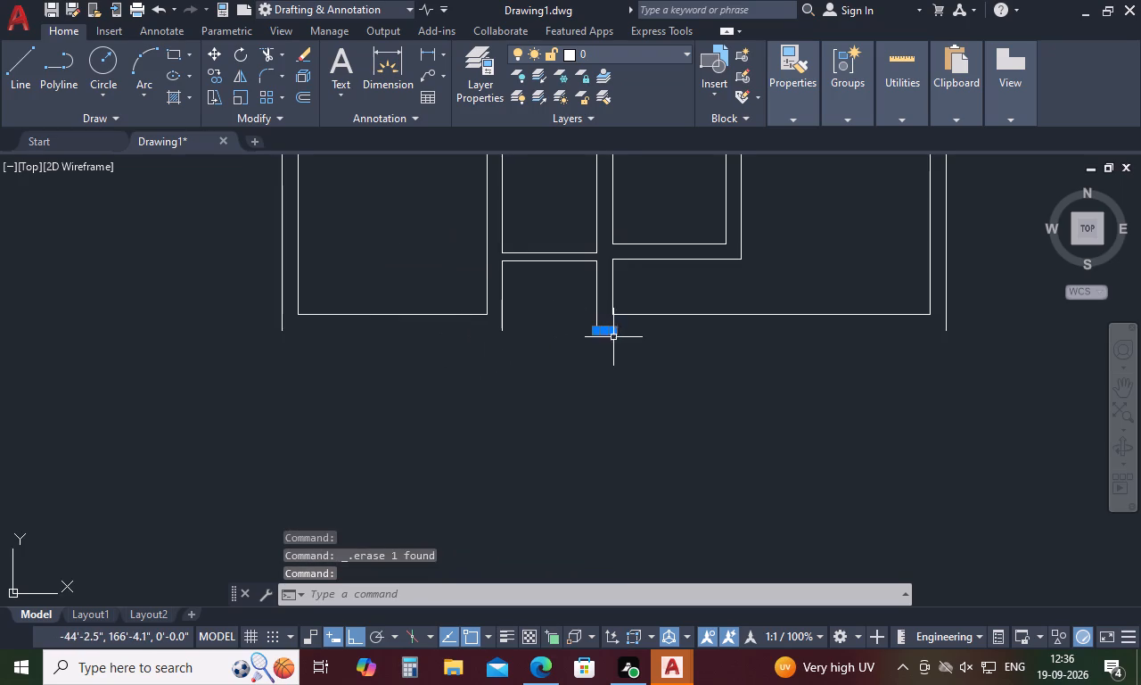
pyautogui.press('Delete')
pyautogui.press('Escape')
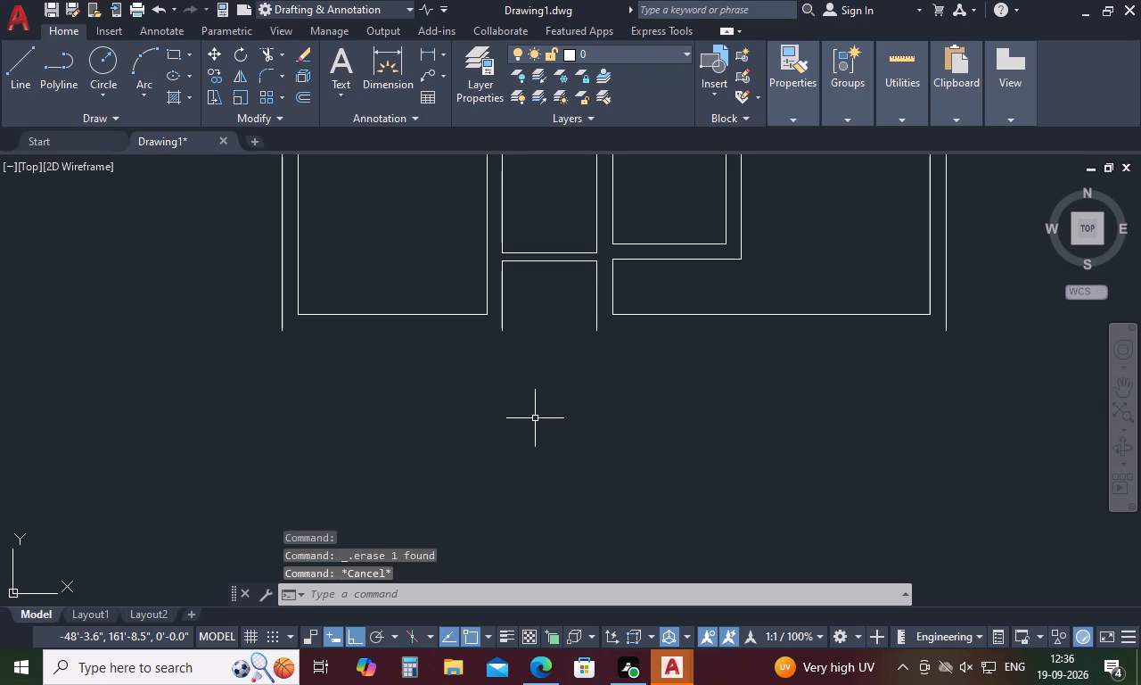
# Offset the inner bottom lines of the left and right top rooms 5" downward.
pyautogui.write('O')
pyautogui.press('space')
pyautogui.write('5')
pyautogui.press('space')
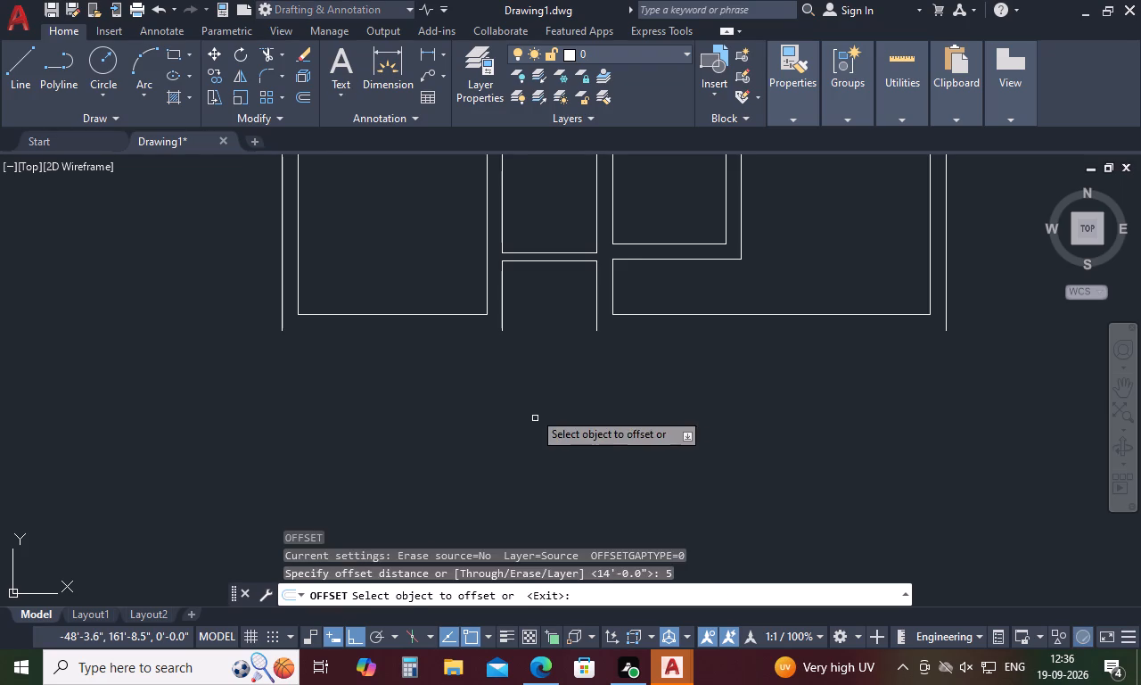
pyautogui.click(427, 314)
pyautogui.click(426, 350)
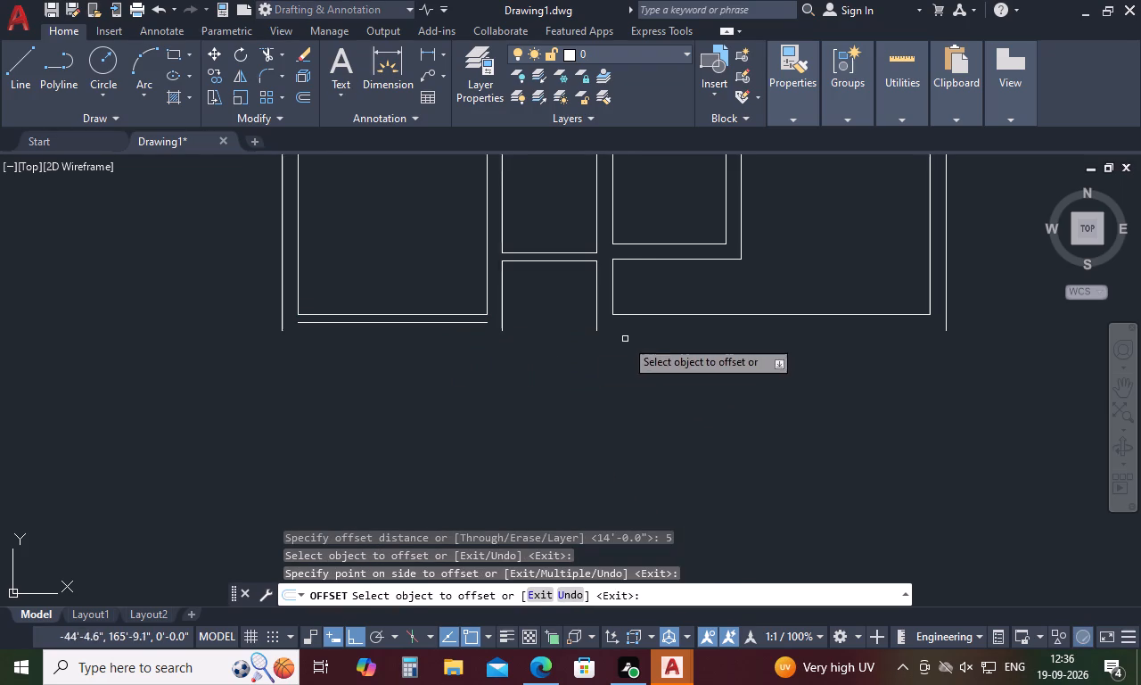
pyautogui.click(677, 313)
pyautogui.moveTo(675, 355); pyautogui.dragTo(675, 376)
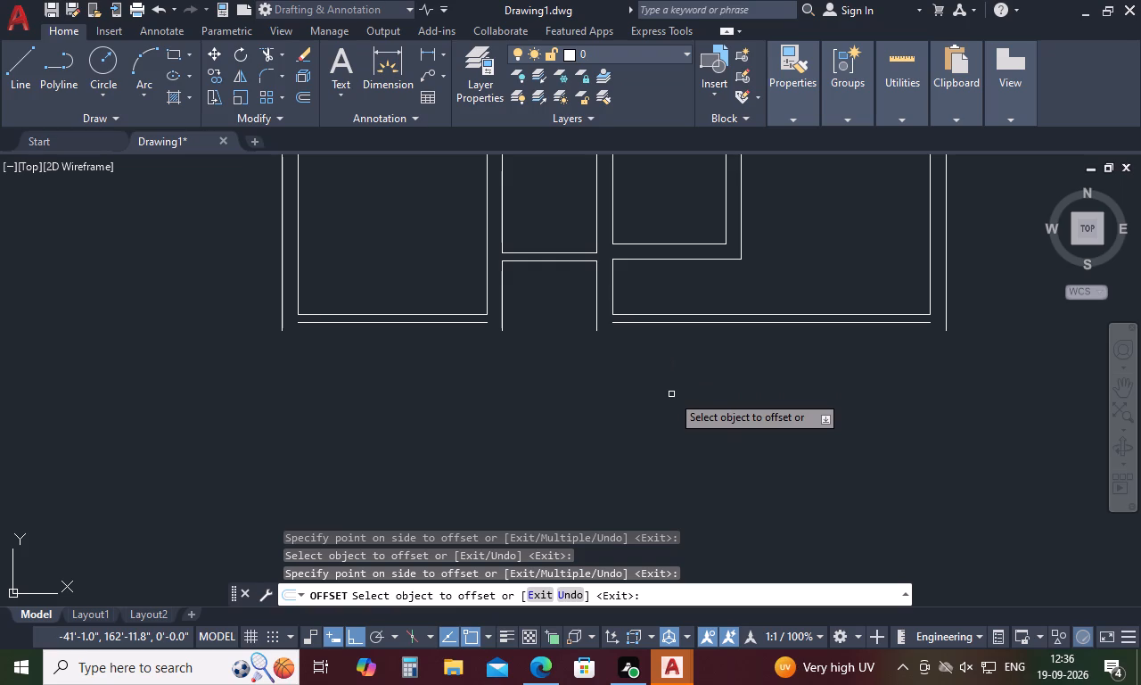
pyautogui.press('Escape')
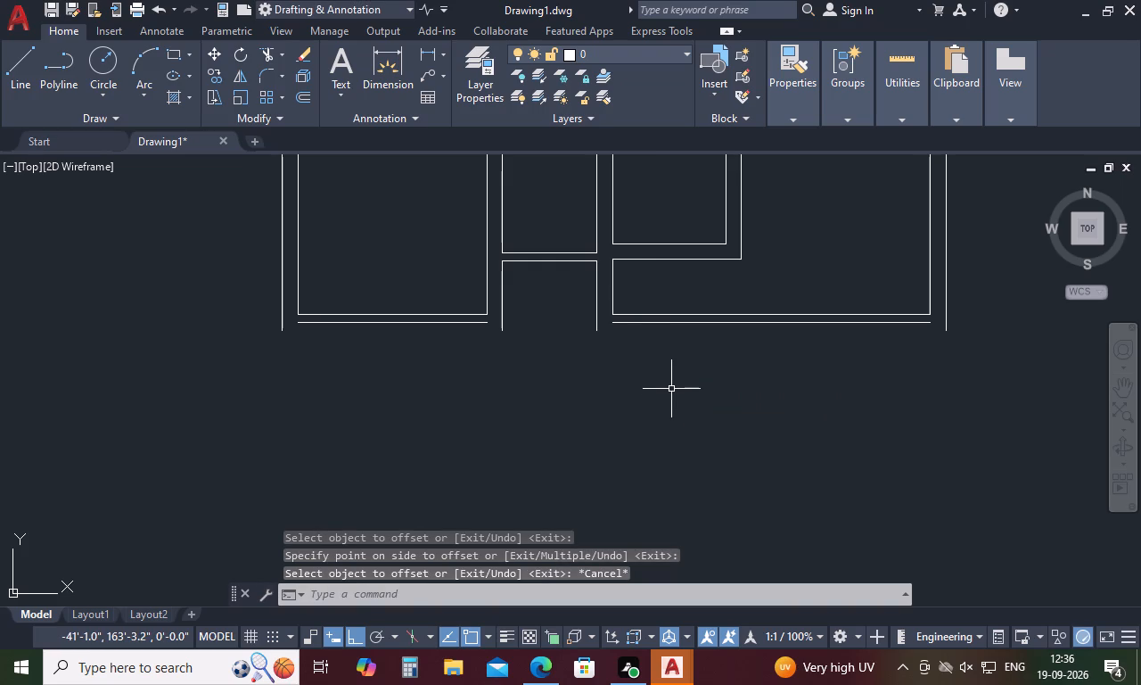
# Extend both ends of the two new bottom wall lines to the outer side walls and the central recess's side lines.
pyautogui.write('EX')
pyautogui.press('space')
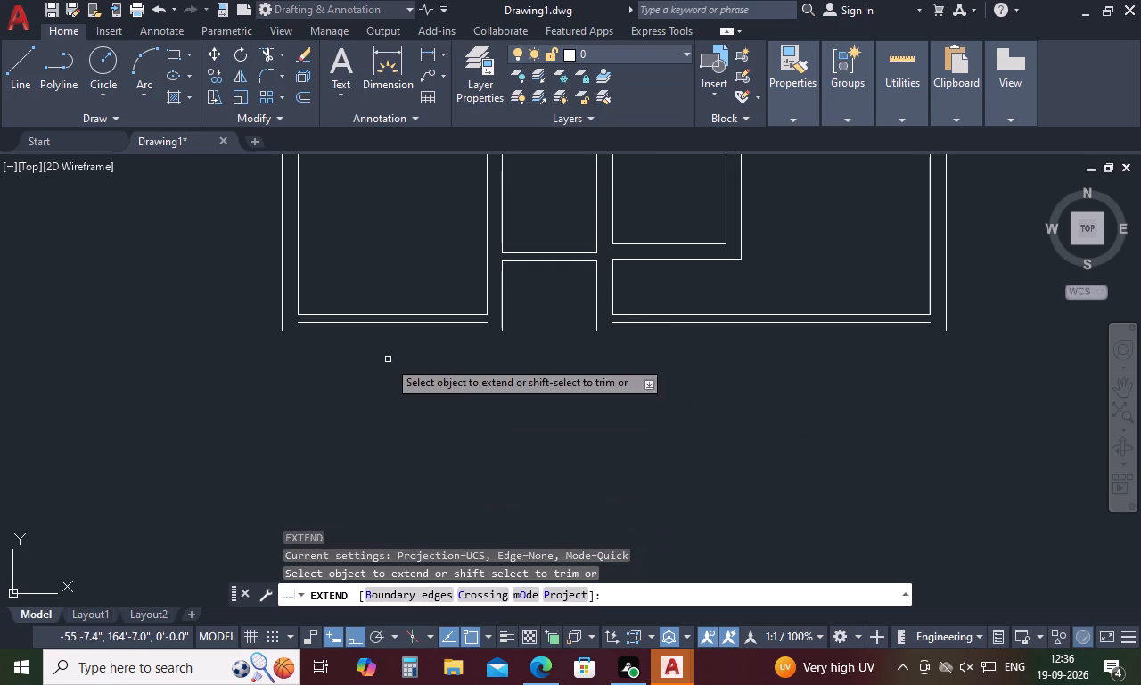
pyautogui.click(309, 322)
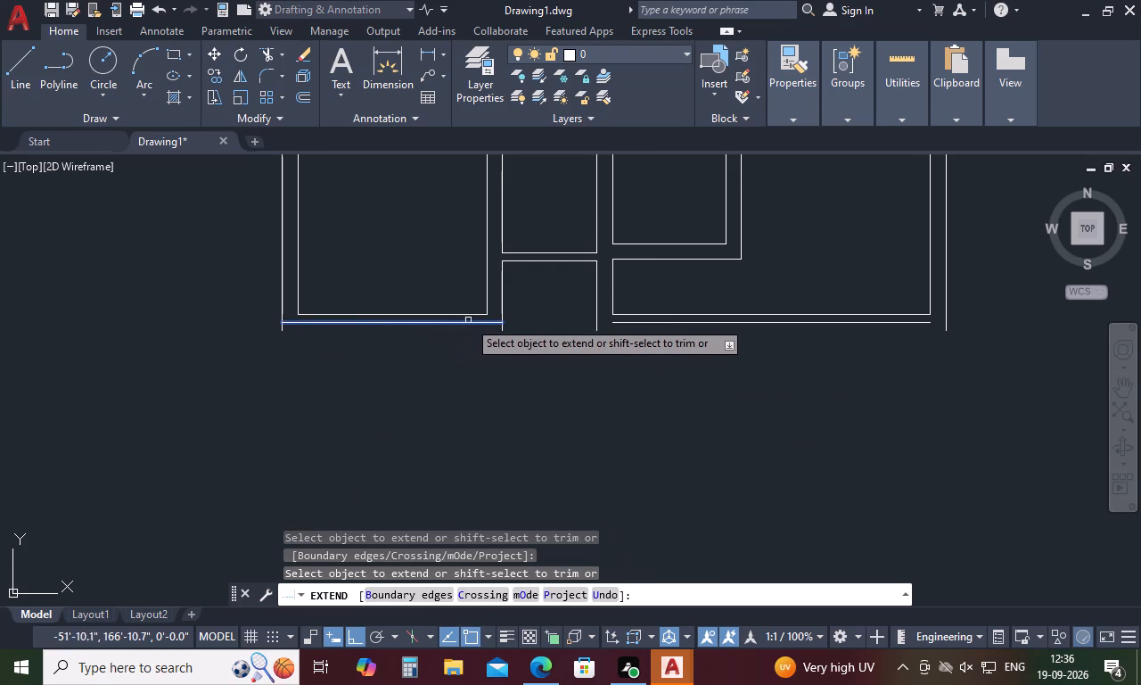
pyautogui.click(480, 324)
pyautogui.click(657, 324)
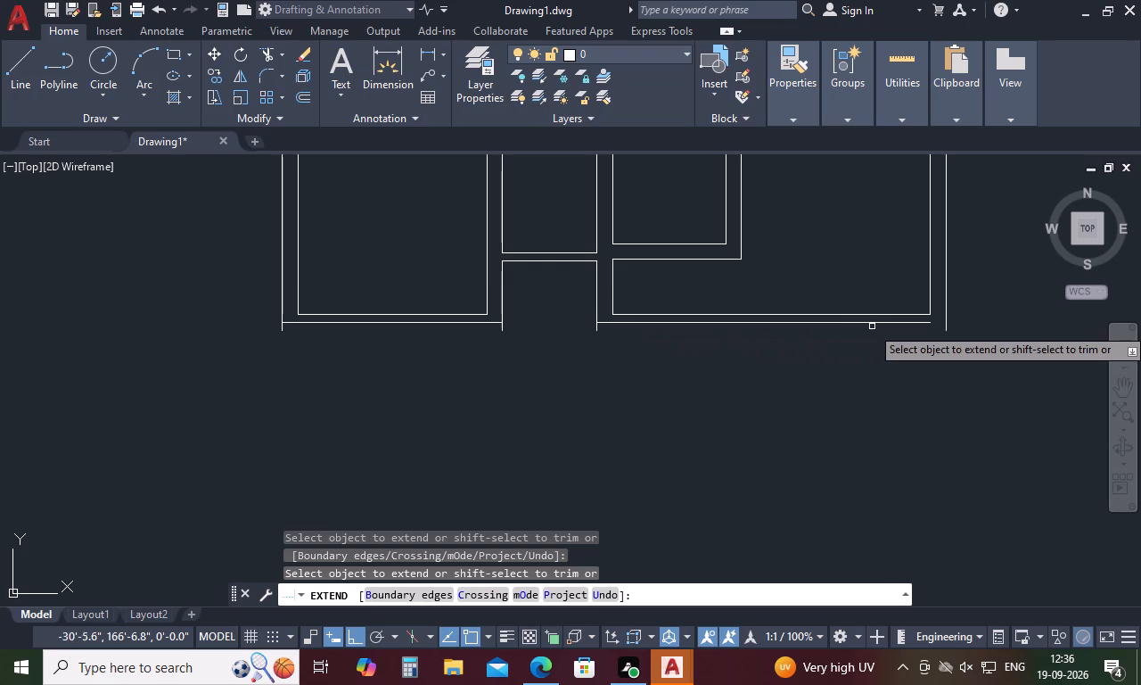
pyautogui.click(930, 322)
pyautogui.press('space')
# Trim the four vertical line ends that project below the new bottom wall lines.
pyautogui.write('TR')
pyautogui.press('space')
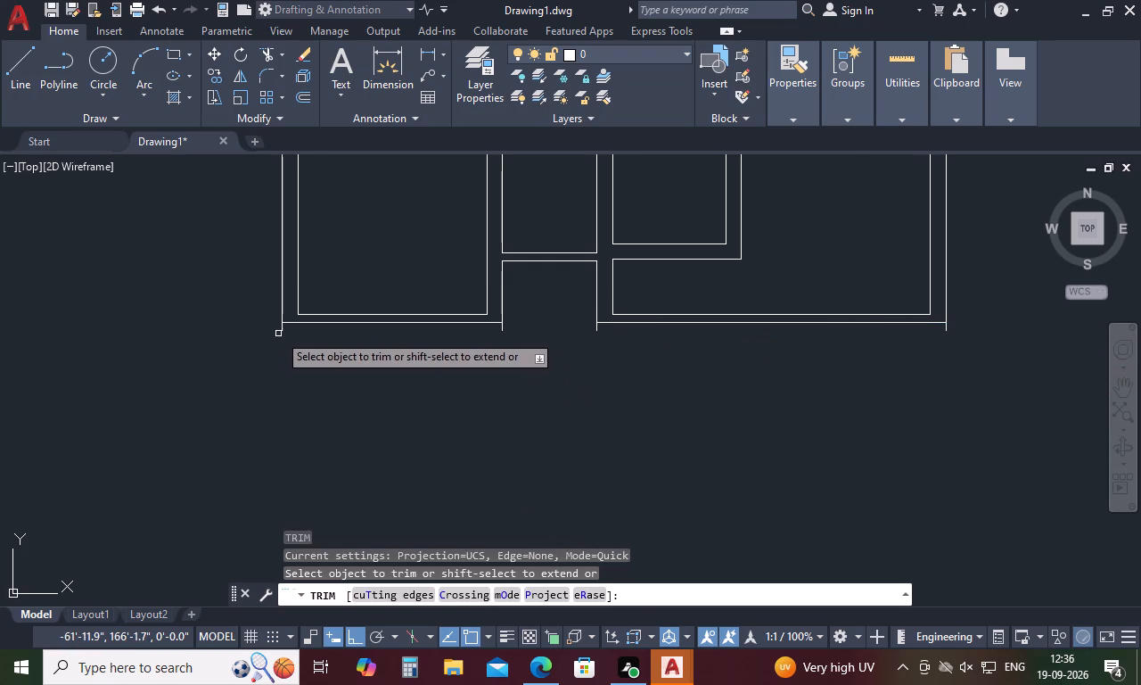
pyautogui.click(280, 332)
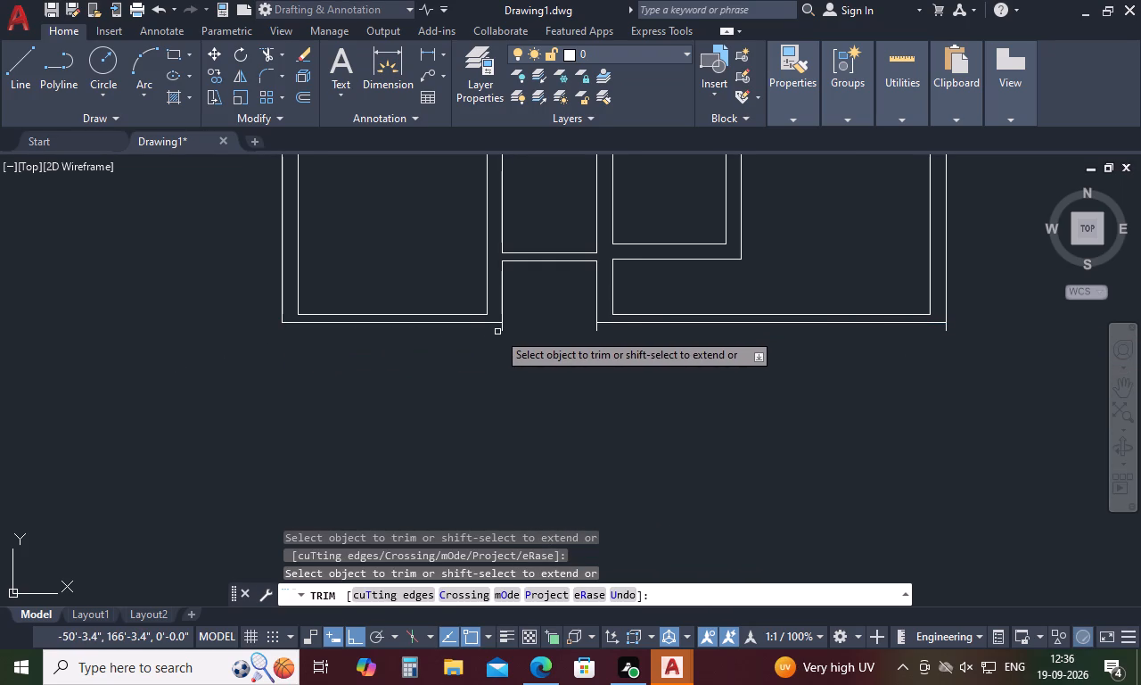
pyautogui.click(500, 328)
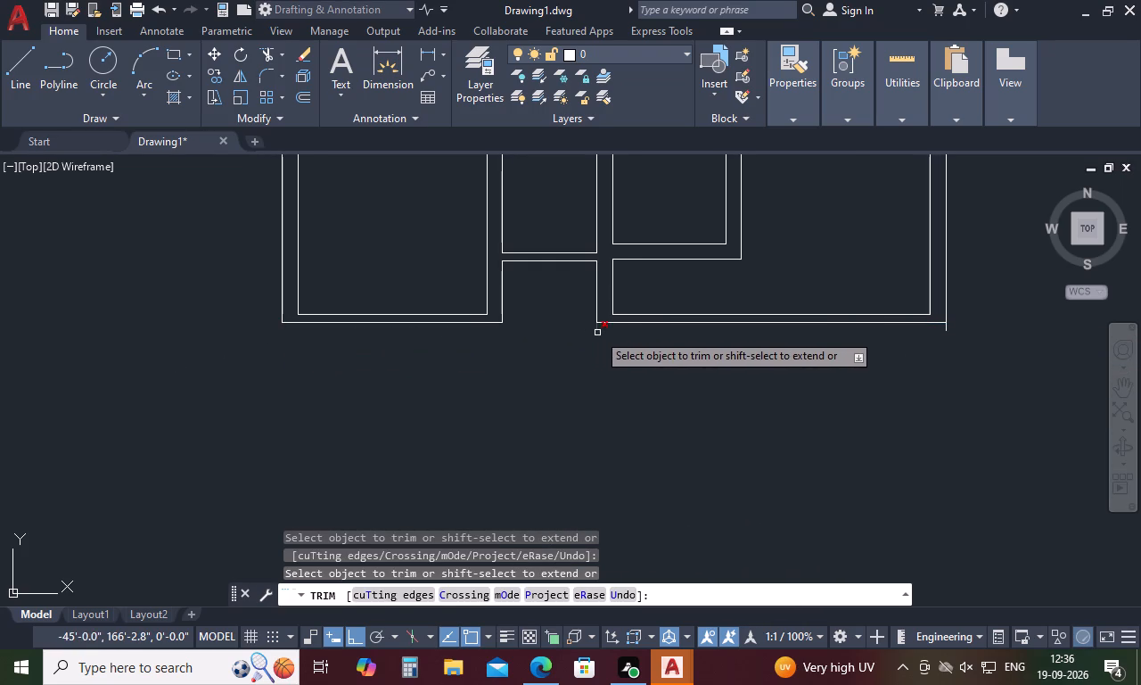
pyautogui.click(597, 332)
pyautogui.click(949, 328)
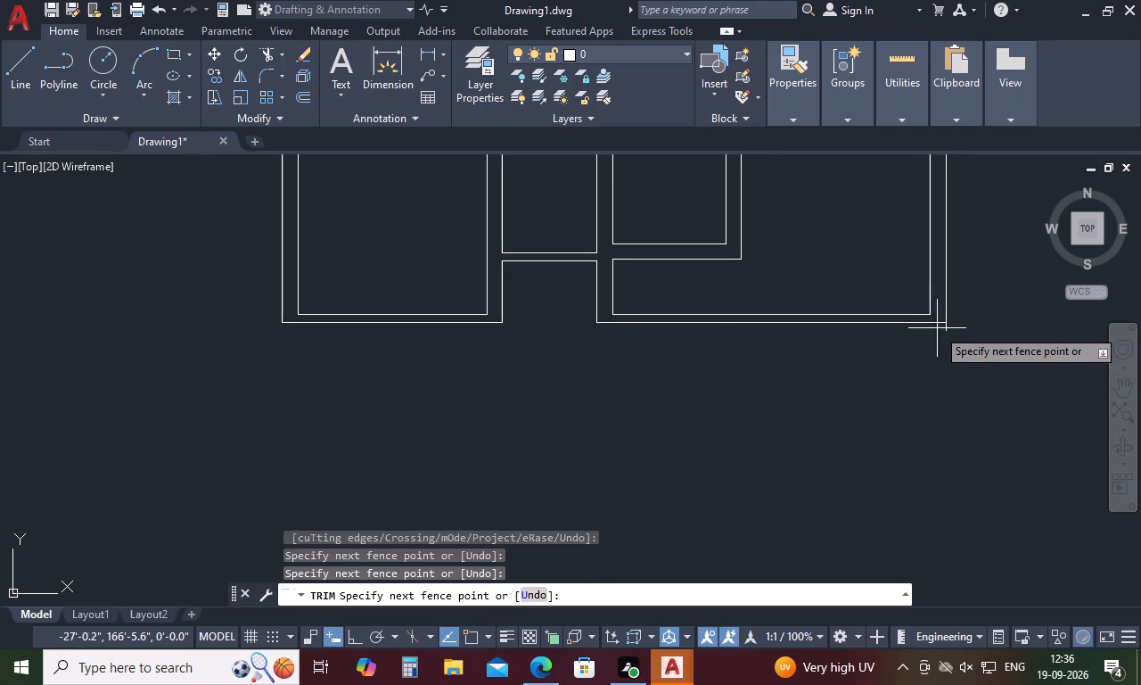
pyautogui.click(928, 328)
pyautogui.scroll(-2, 828, 348)
pyautogui.press('Escape')
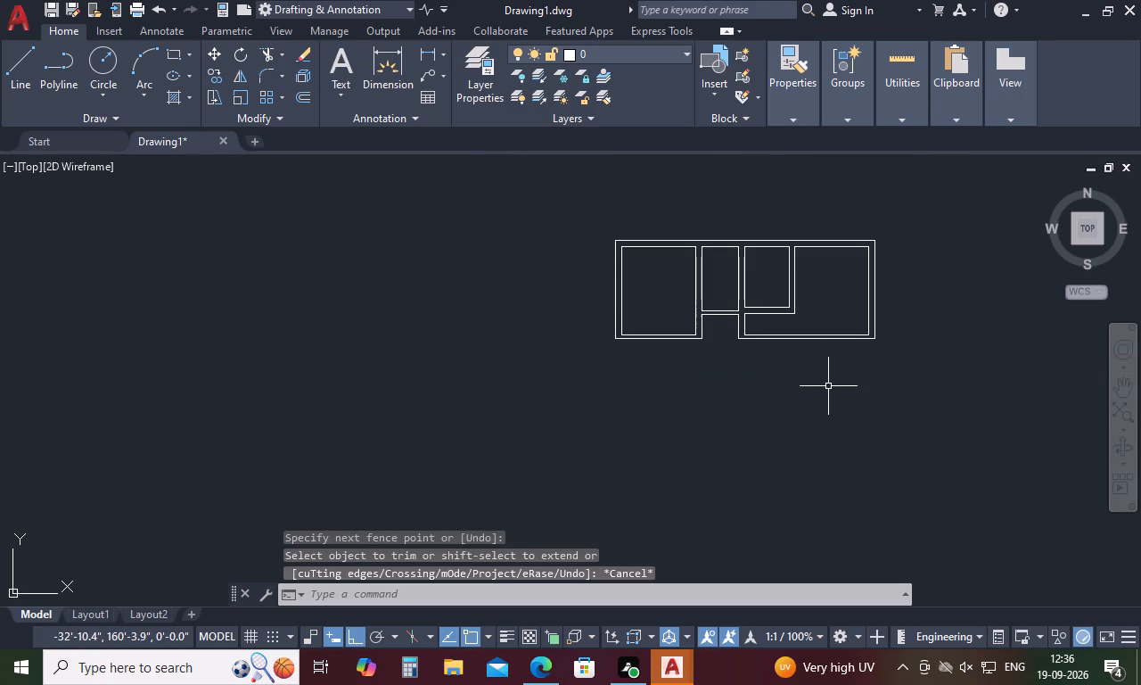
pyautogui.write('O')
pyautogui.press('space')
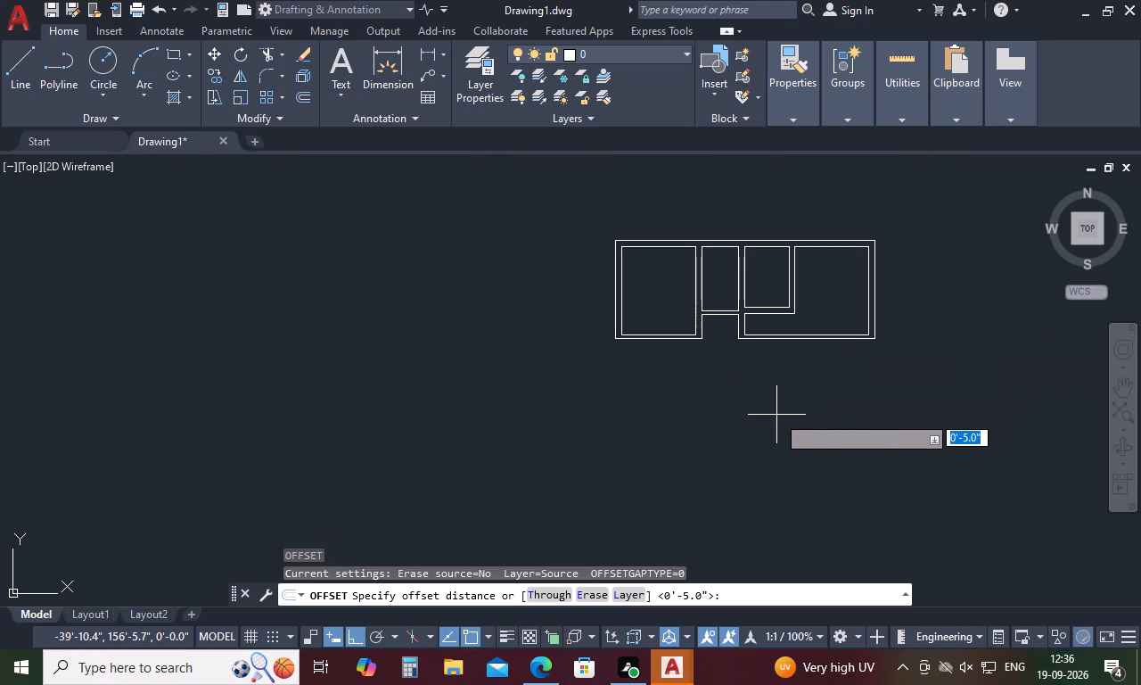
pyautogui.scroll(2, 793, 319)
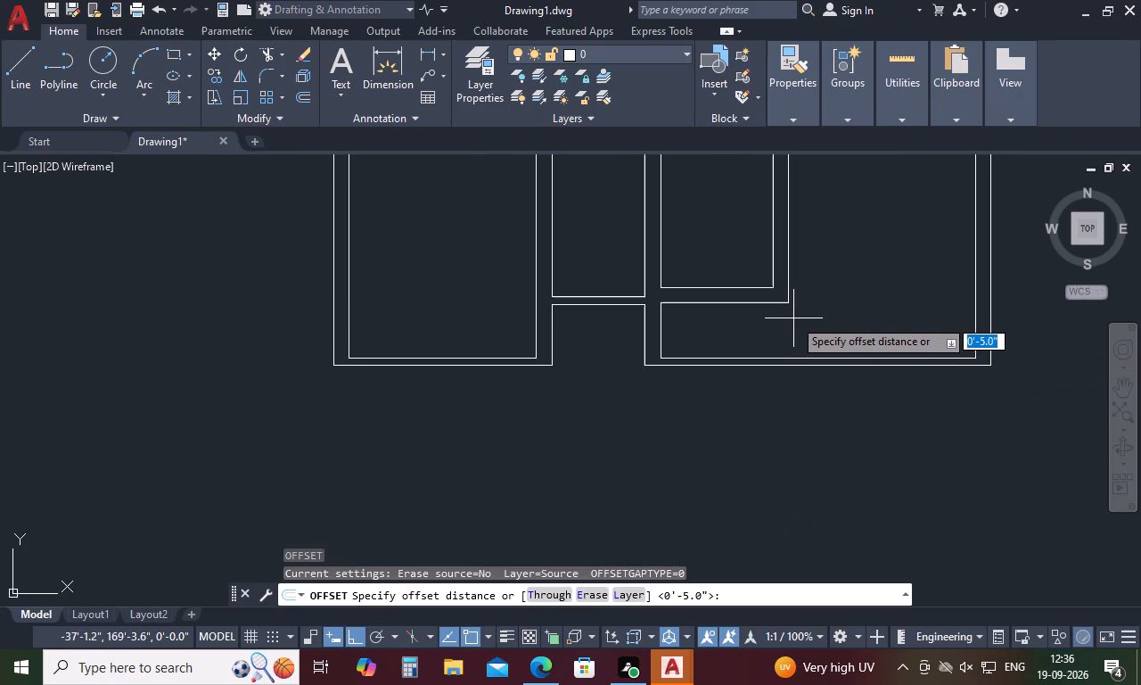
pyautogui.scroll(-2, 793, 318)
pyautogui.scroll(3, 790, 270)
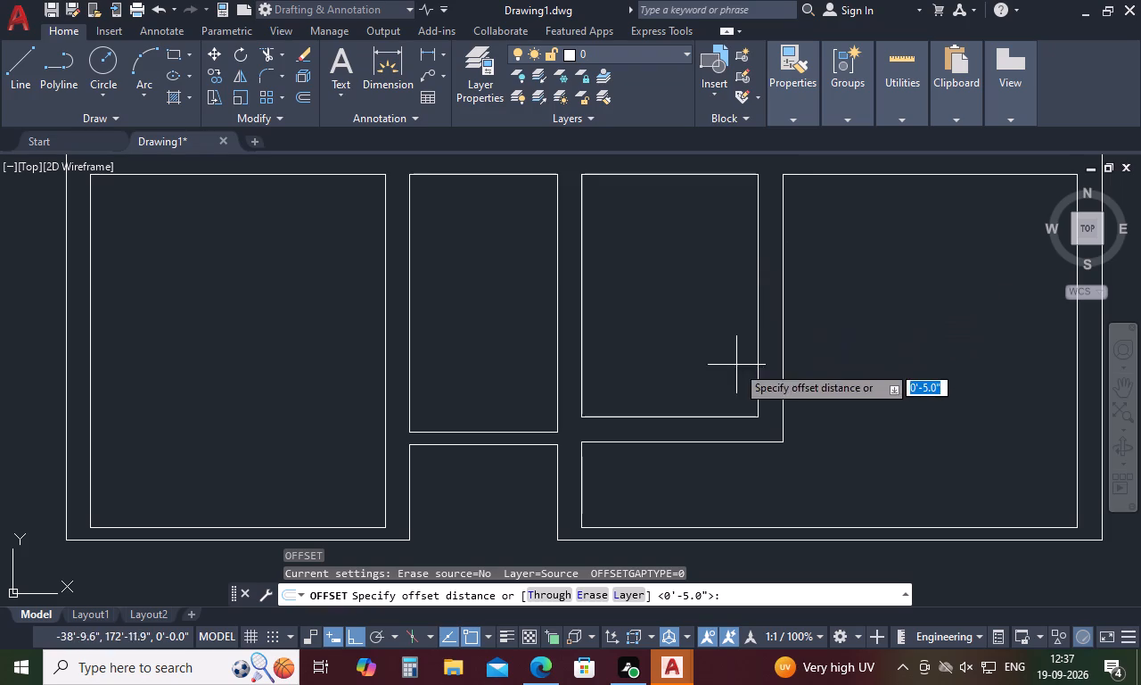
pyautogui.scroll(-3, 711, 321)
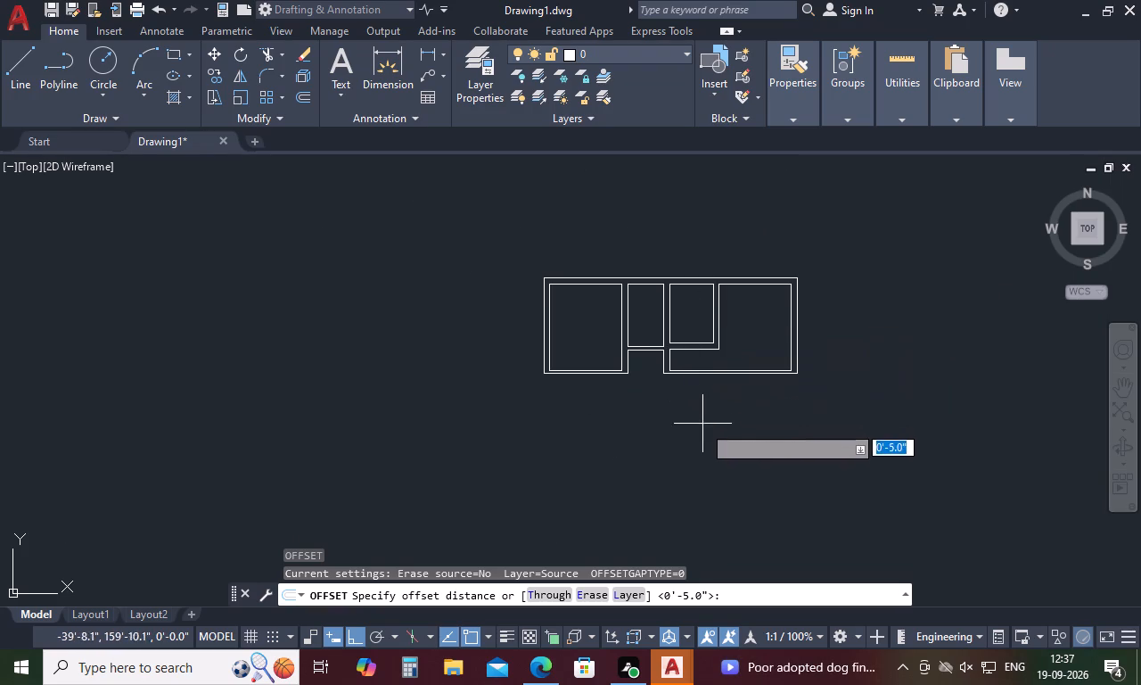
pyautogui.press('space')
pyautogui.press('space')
# Offset the outer bottom wall lines of the right and left top rooms 11' downward.
pyautogui.write('O')
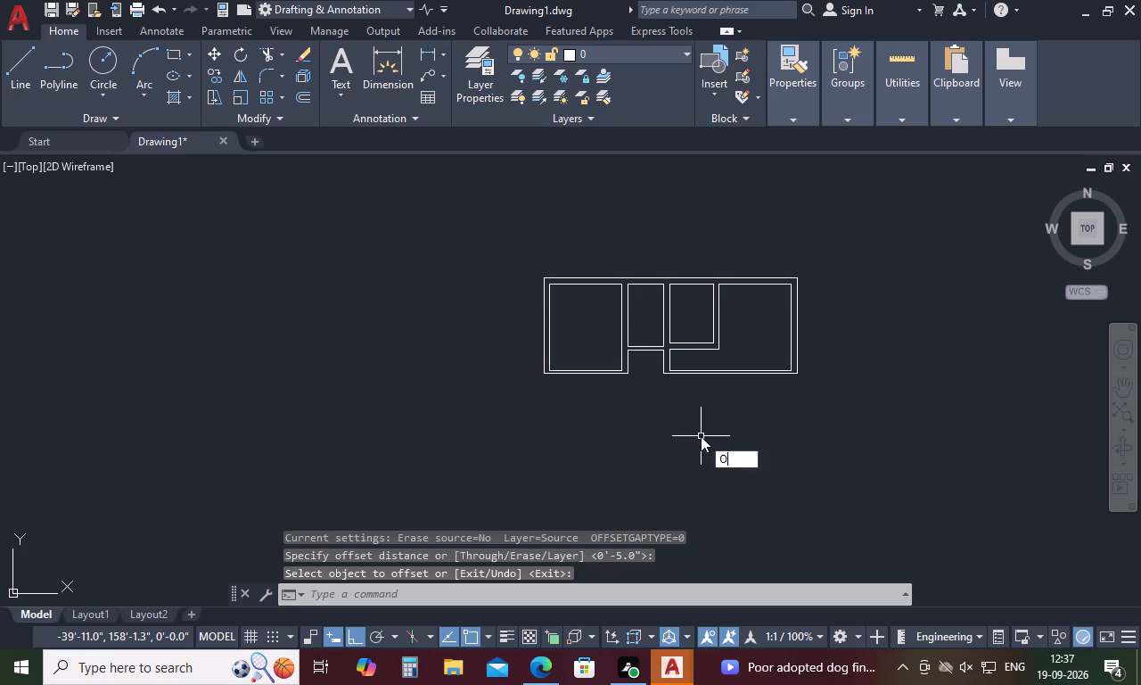
pyautogui.press('space')
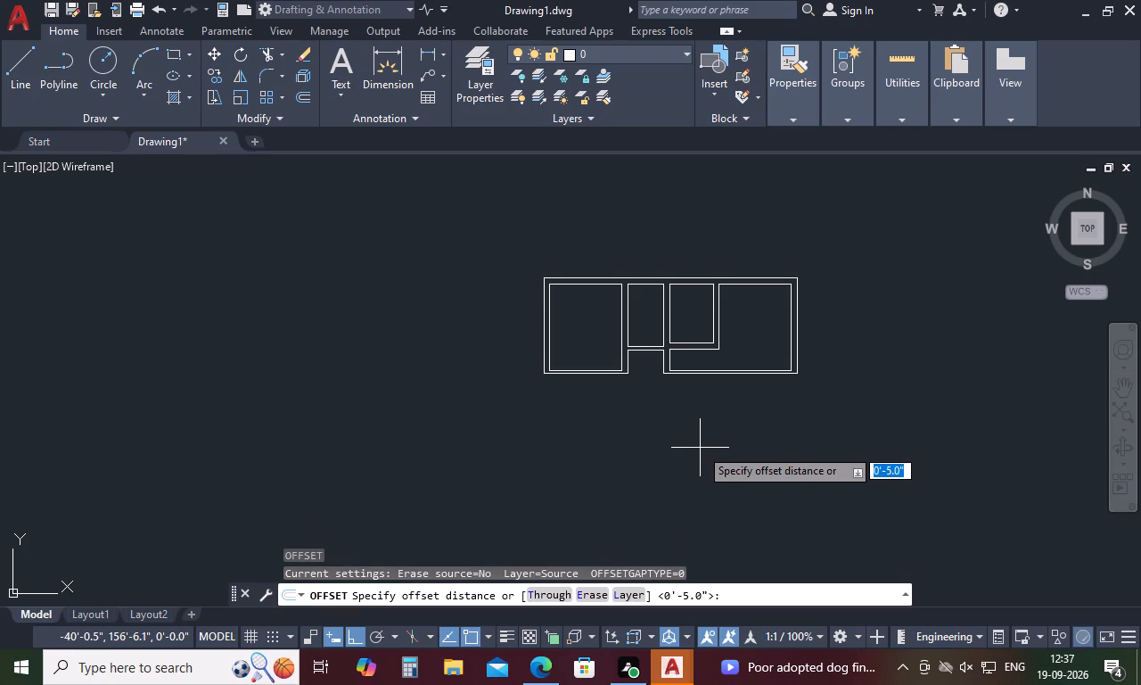
pyautogui.write("11'")
pyautogui.press('space')
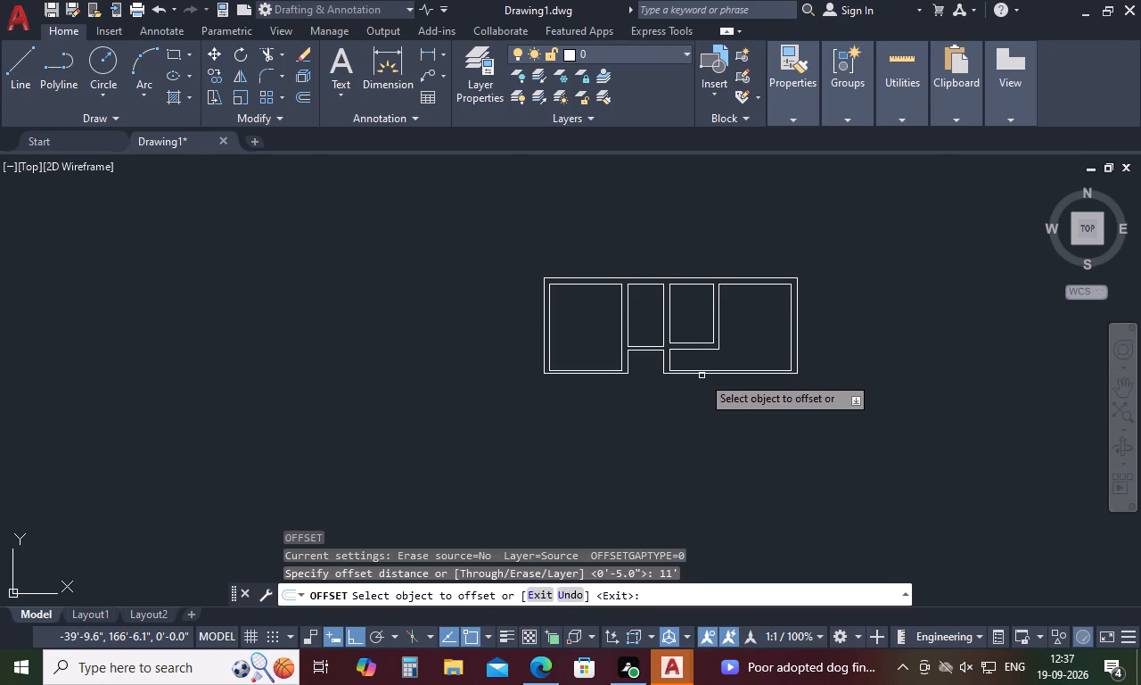
pyautogui.scroll(3, 702, 376)
pyautogui.click(709, 366)
pyautogui.scroll(-4, 704, 387)
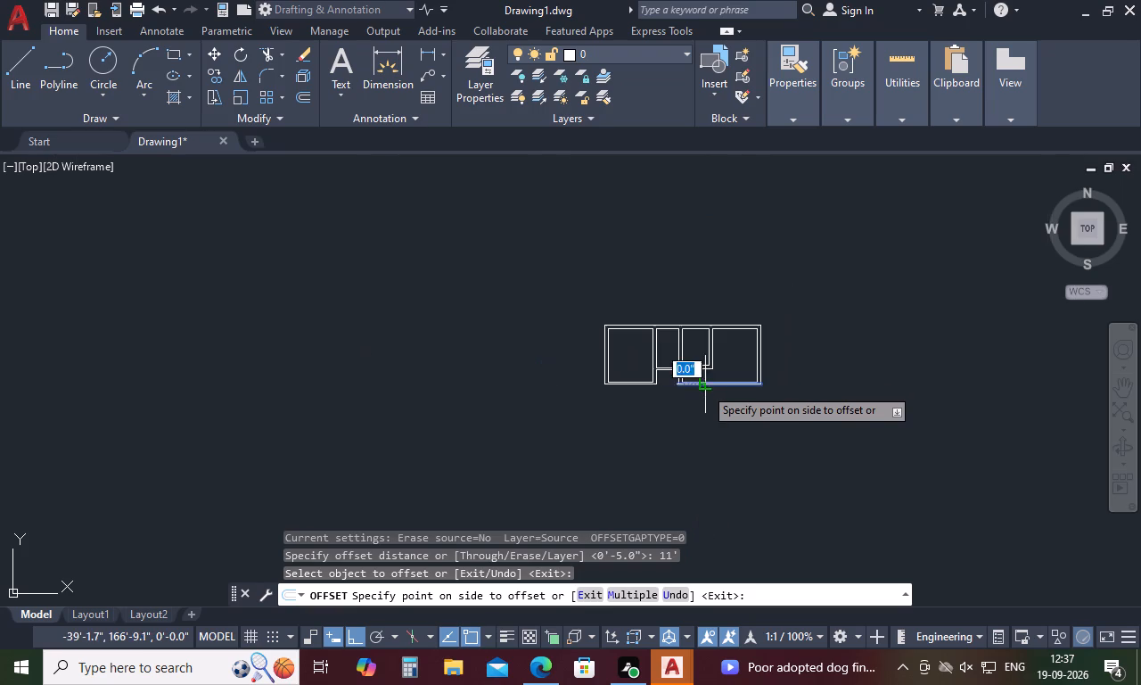
pyautogui.click(695, 418)
pyautogui.scroll(3, 618, 387)
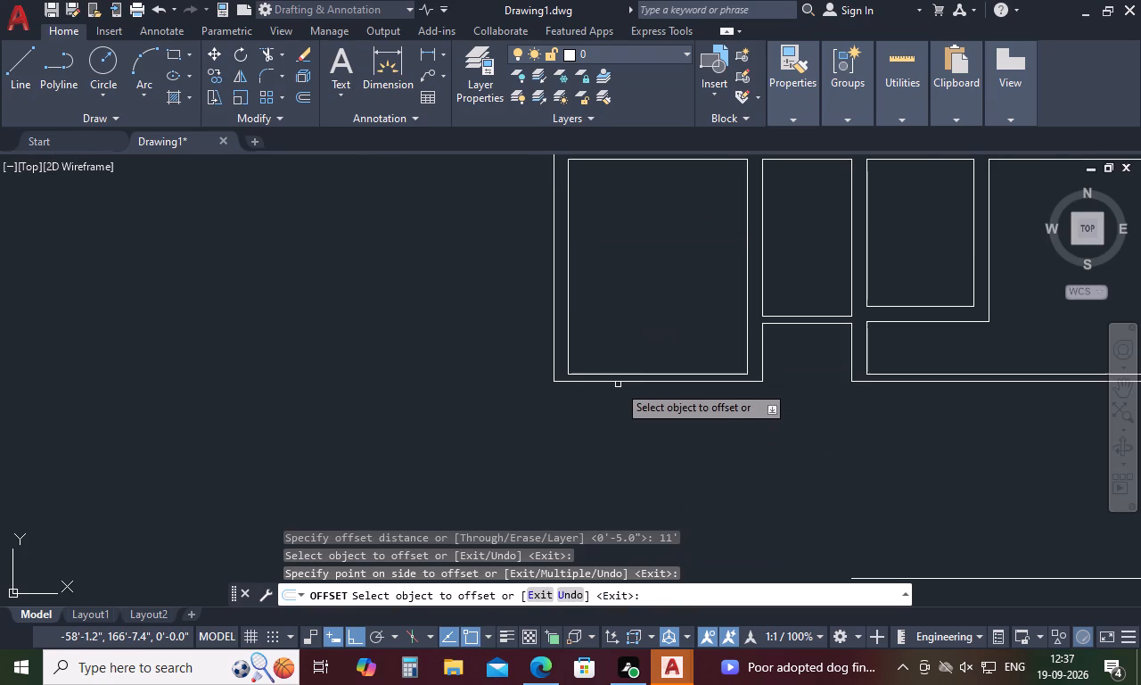
pyautogui.click(620, 381)
pyautogui.click(623, 464)
pyautogui.press('space')
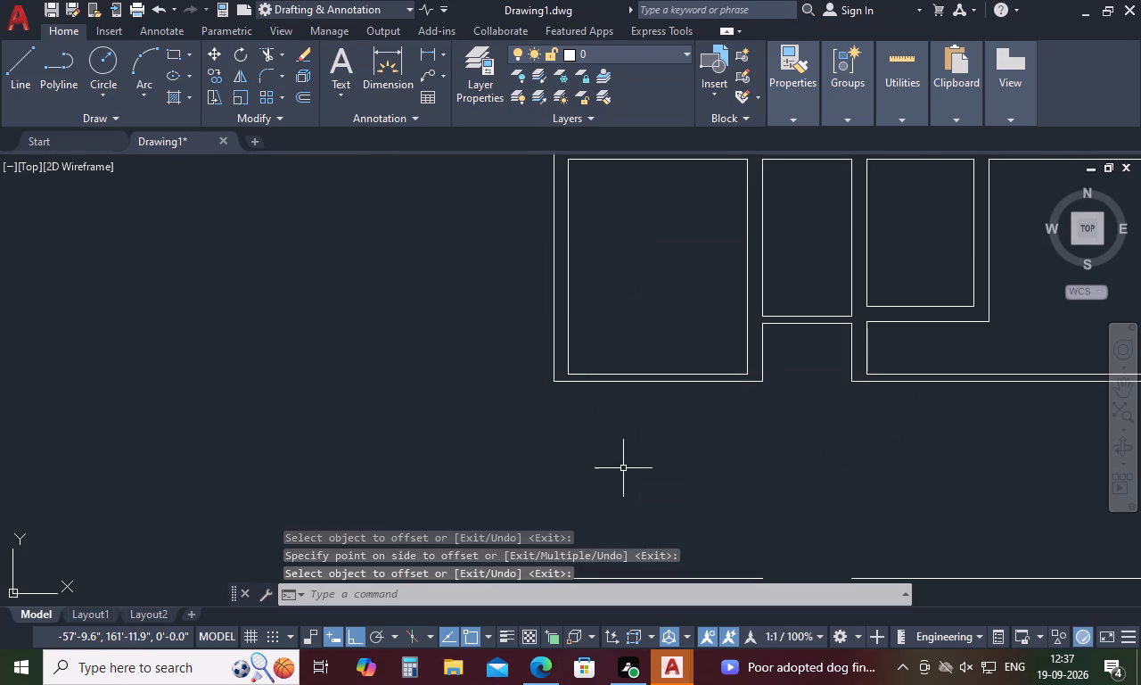
# Join the two collinear lines 11' below the top rooms into one continuous line.
pyautogui.scroll(-4, 618, 445)
pyautogui.moveTo(637, 460); pyautogui.dragTo(696, 464)
pyautogui.moveTo(738, 458); pyautogui.dragTo(674, 516)
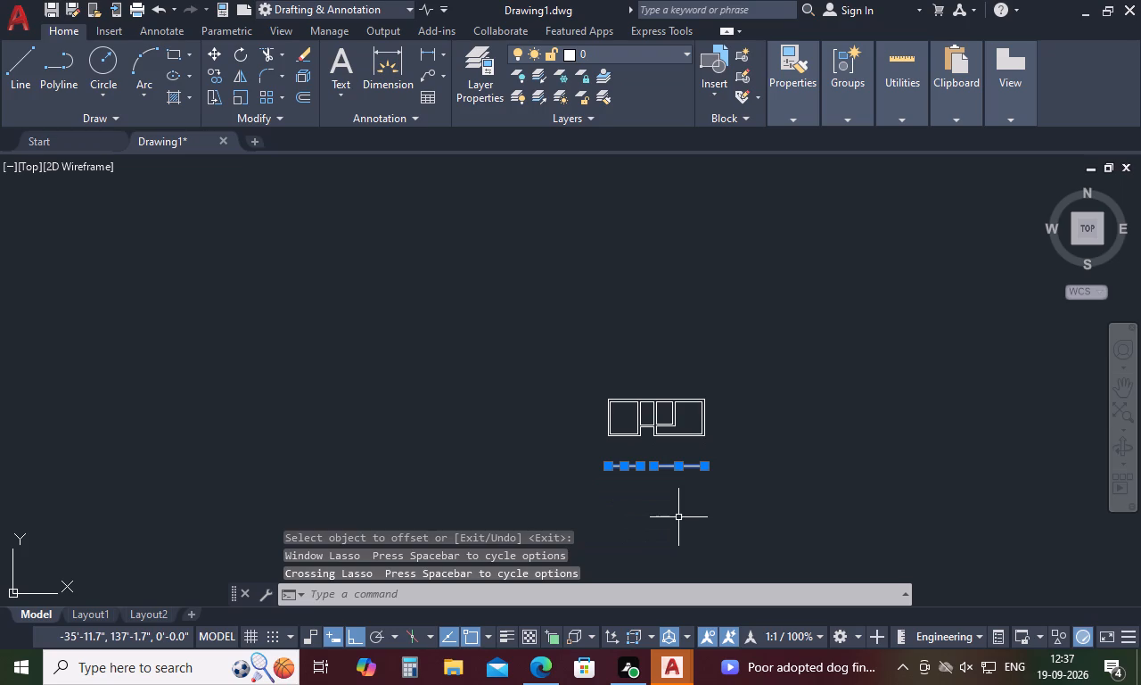
pyautogui.write('J')
pyautogui.press('space')
pyautogui.scroll(2, 637, 487)
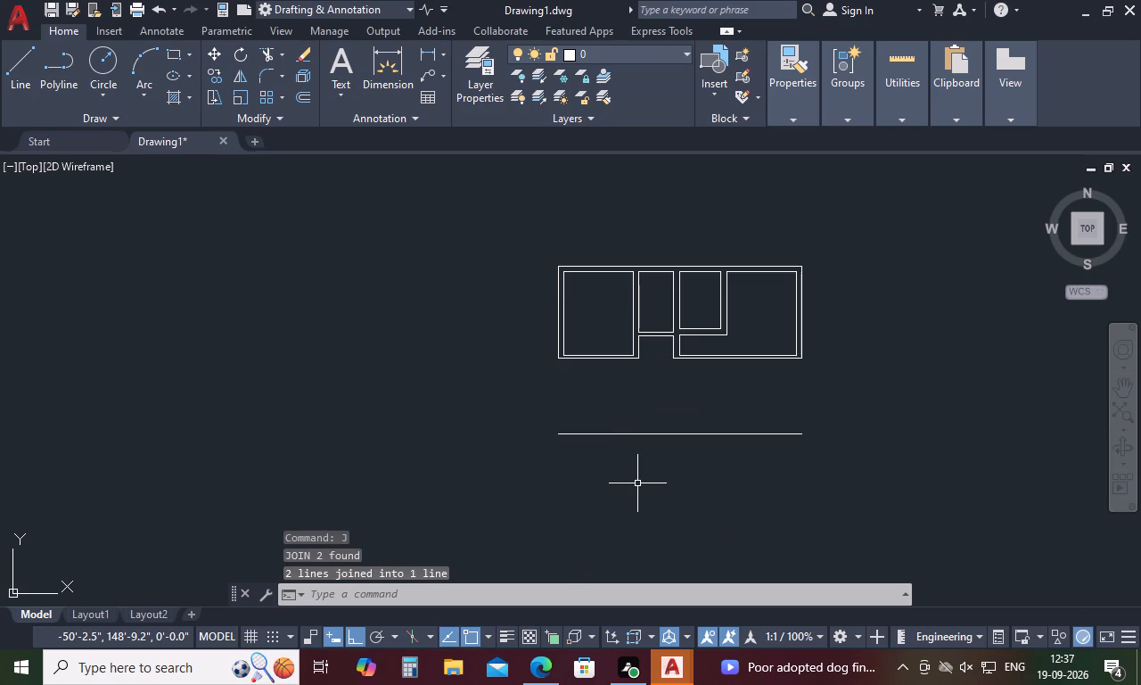
# Offset the joined line 5" downward.
pyautogui.write('O')
pyautogui.press('space')
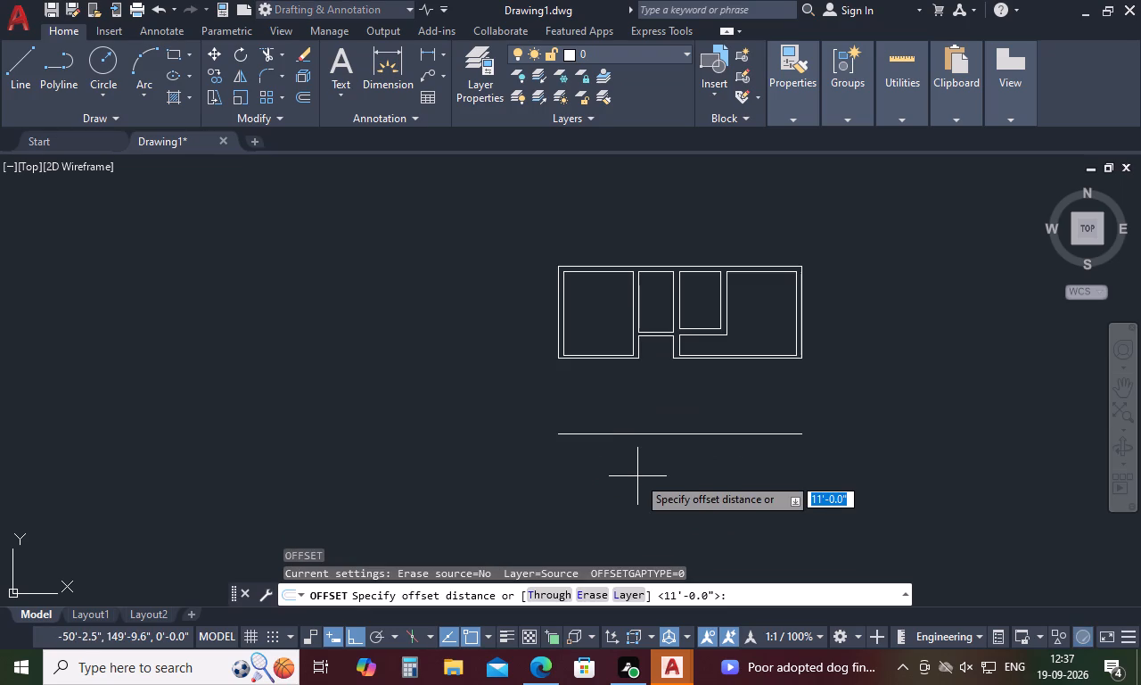
pyautogui.write('5')
pyautogui.press('space')
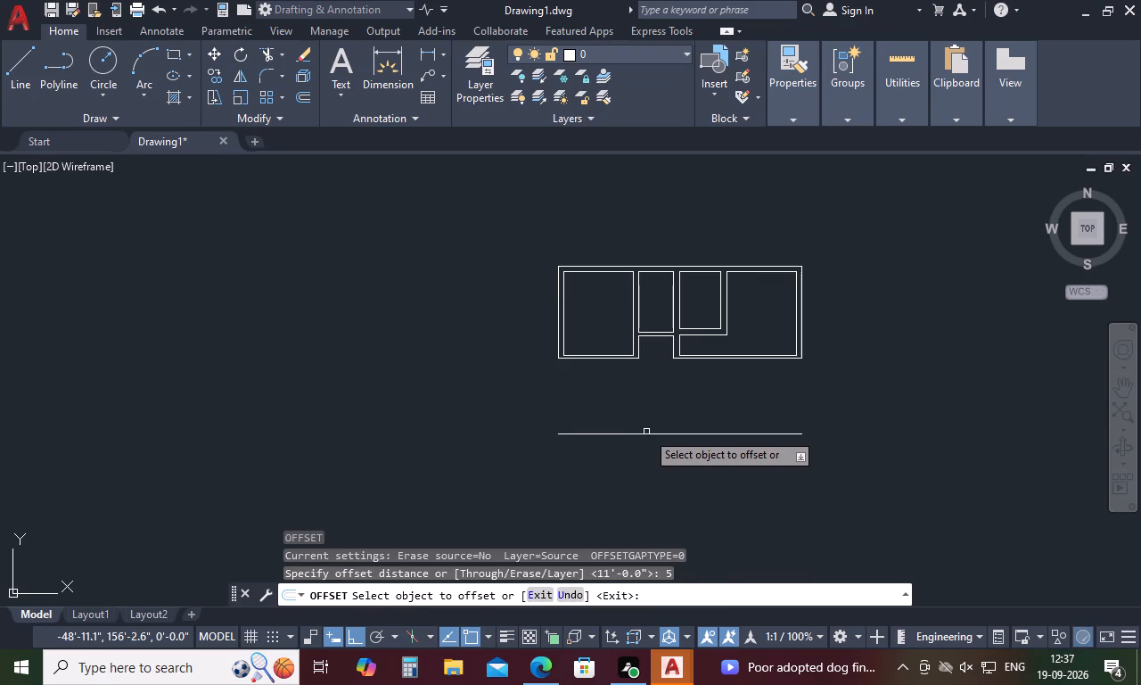
pyautogui.click(648, 433)
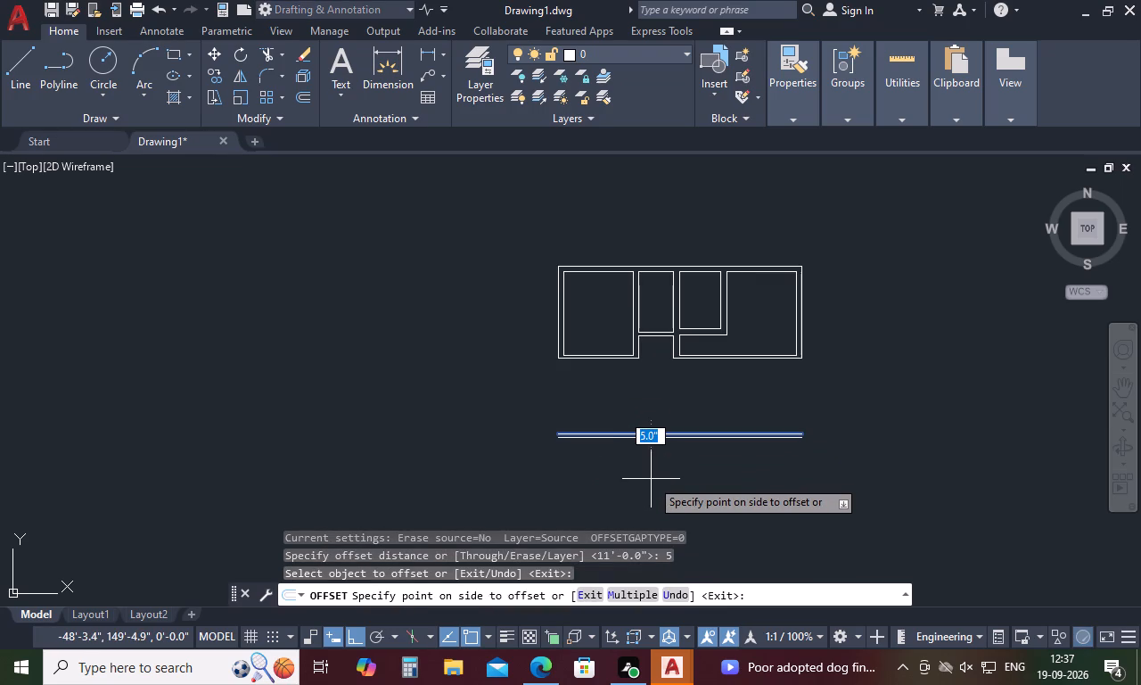
pyautogui.click(651, 479)
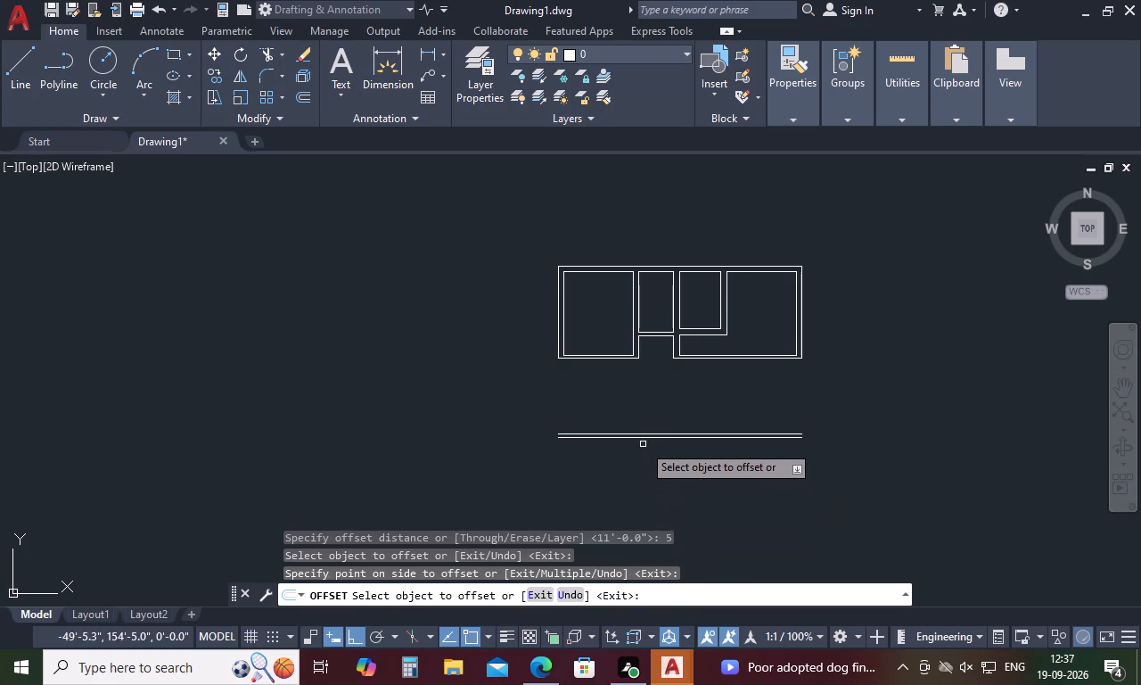
pyautogui.press('space')
# Extend the inner and outer lines of both side walls down to the new bottom wall lines.
pyautogui.write('EX')
pyautogui.press('space')
pyautogui.click(802, 350)
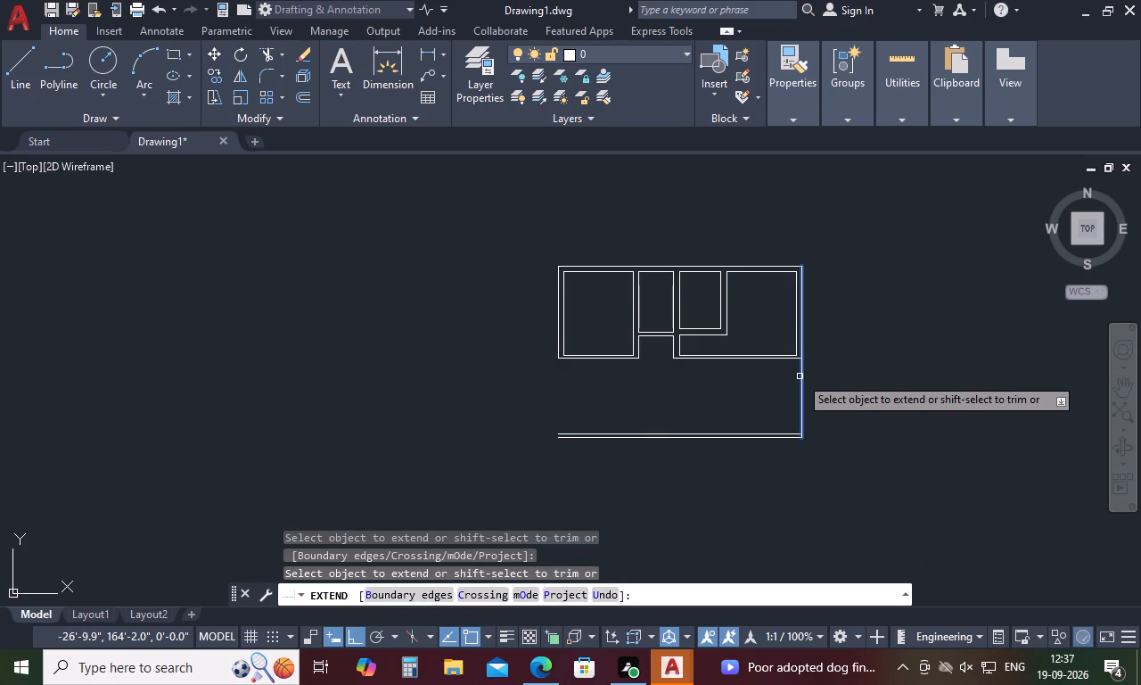
pyautogui.click(800, 376)
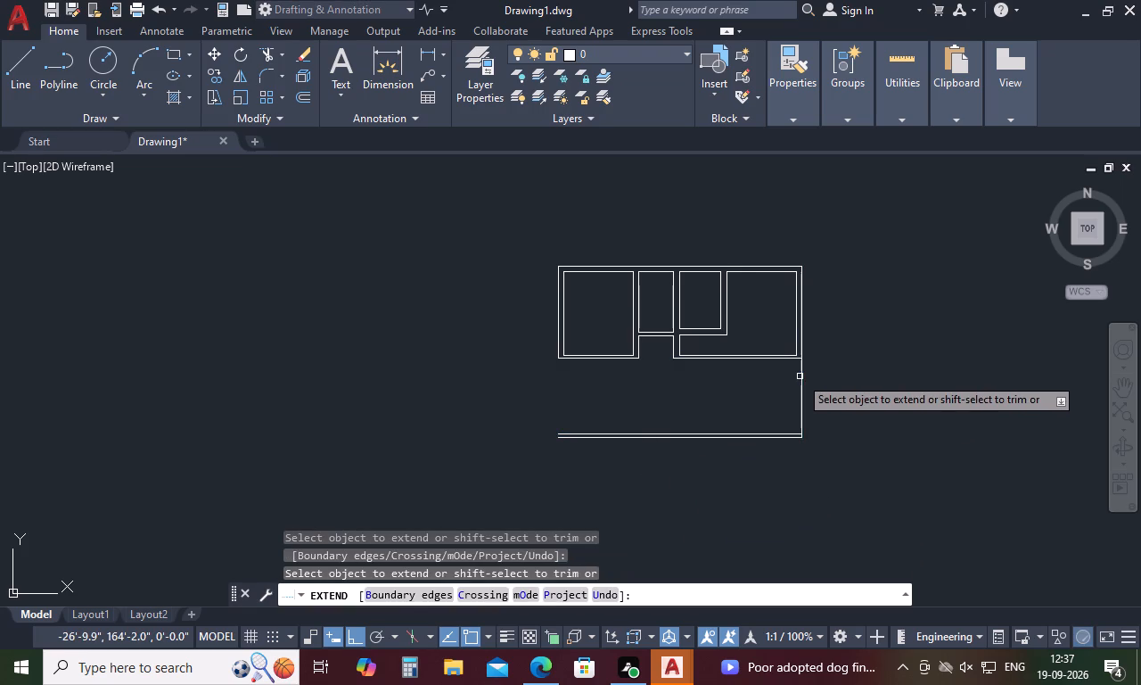
pyautogui.click(795, 345)
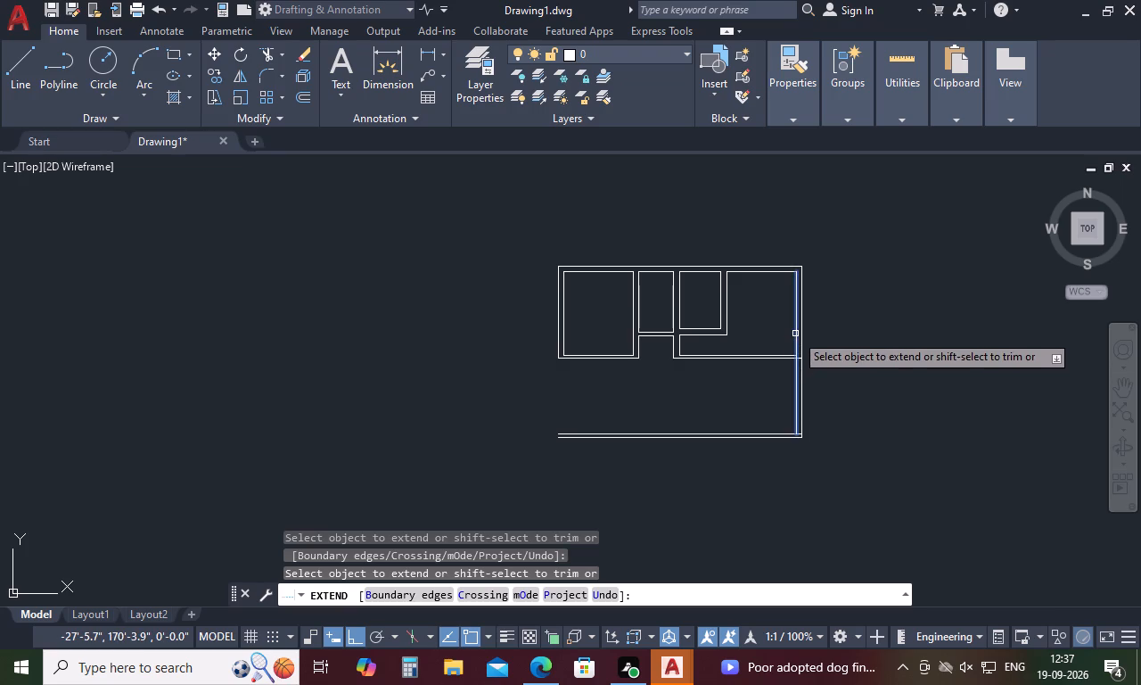
pyautogui.click(795, 334)
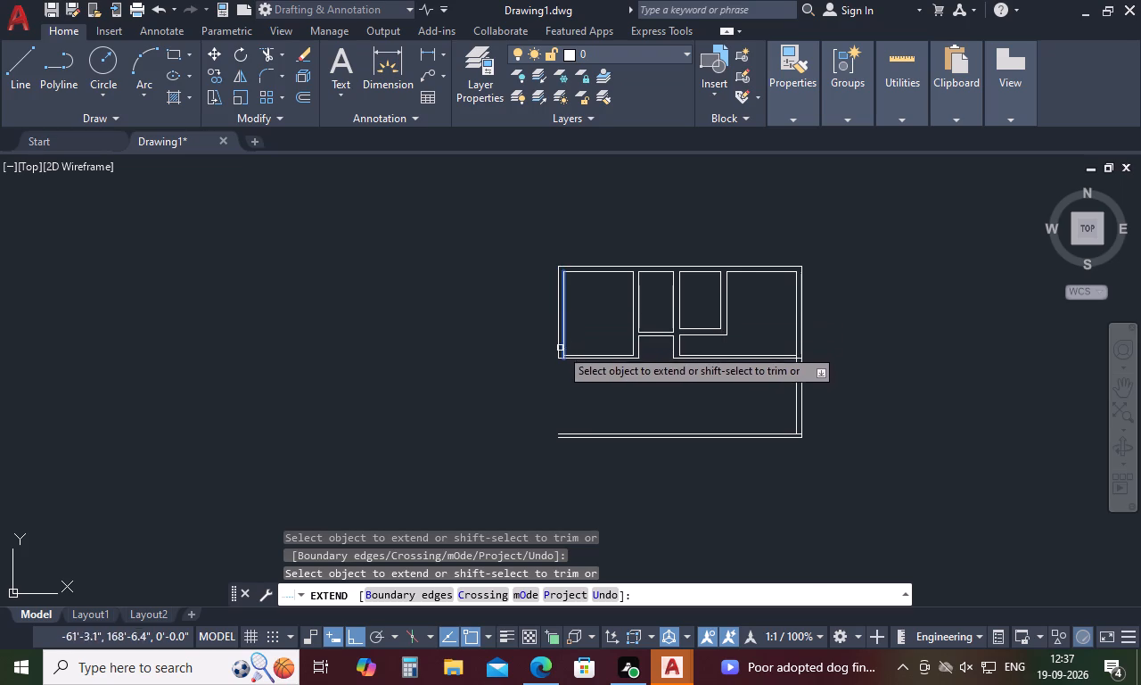
pyautogui.click(558, 331)
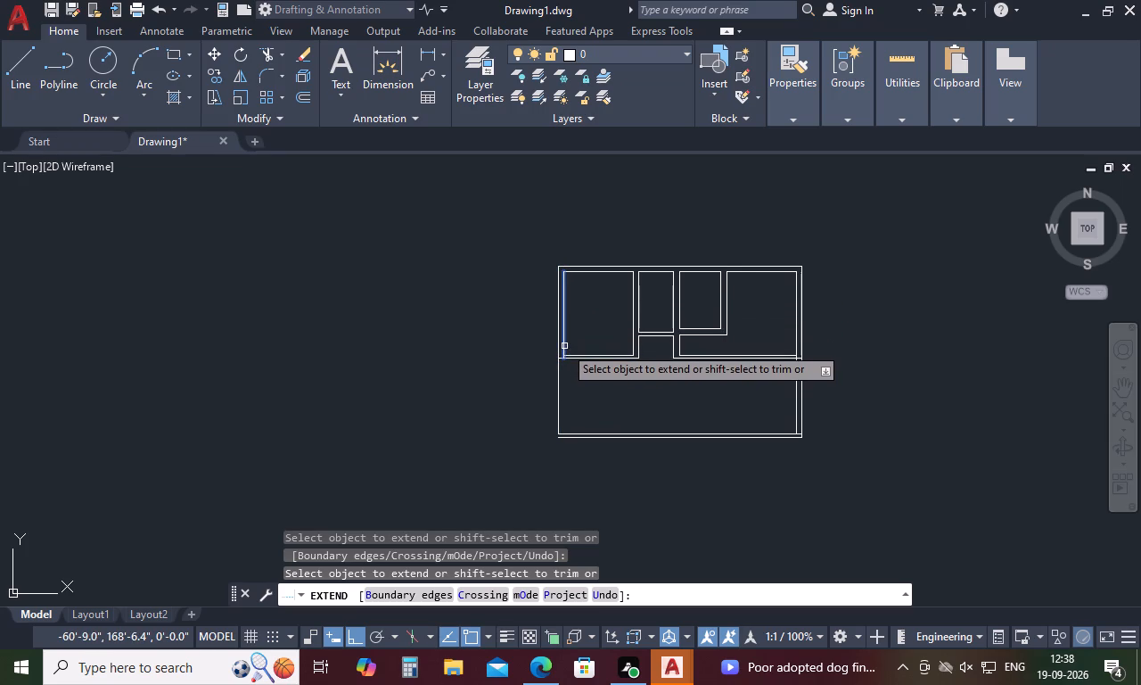
pyautogui.click(564, 346)
pyautogui.click(562, 320)
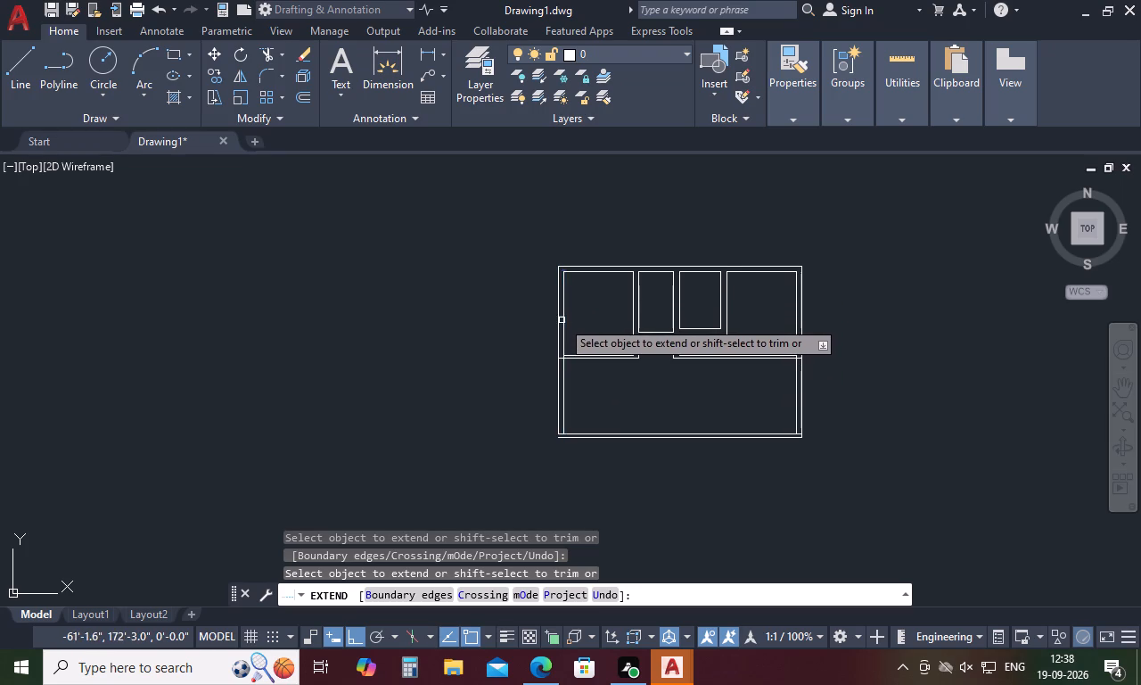
pyautogui.press('space')
# Trim the overlapping line pieces where the top rooms' 5" bottom wall meets the left side wall.
pyautogui.write('TR')
pyautogui.press('space')
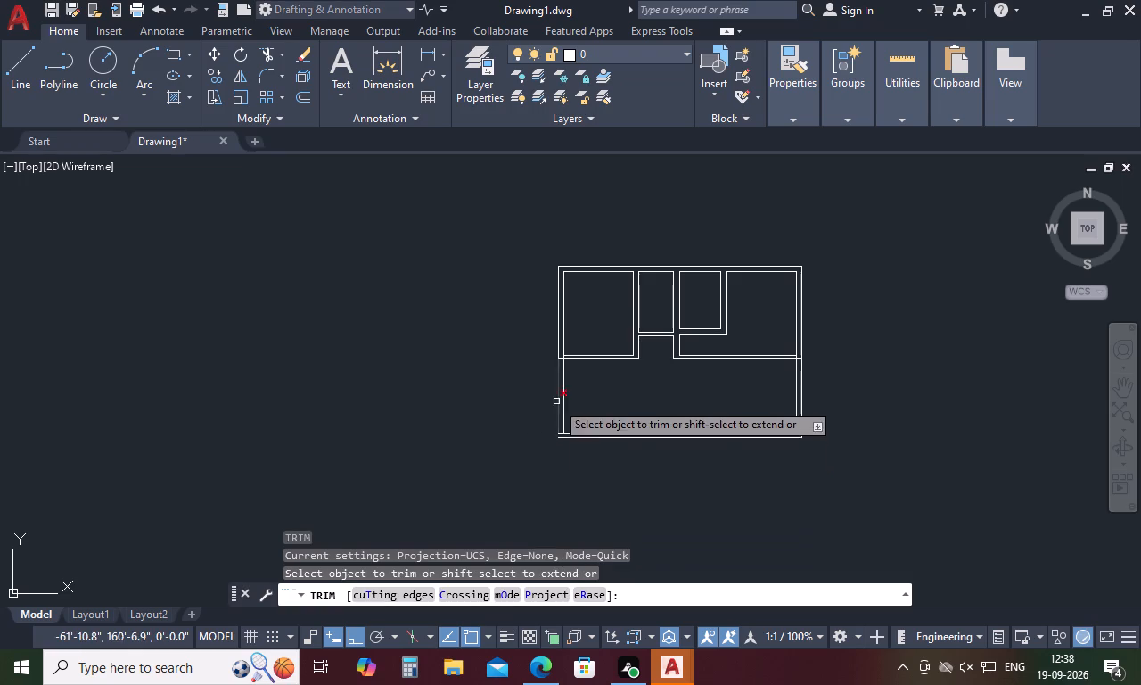
pyautogui.scroll(5, 564, 342)
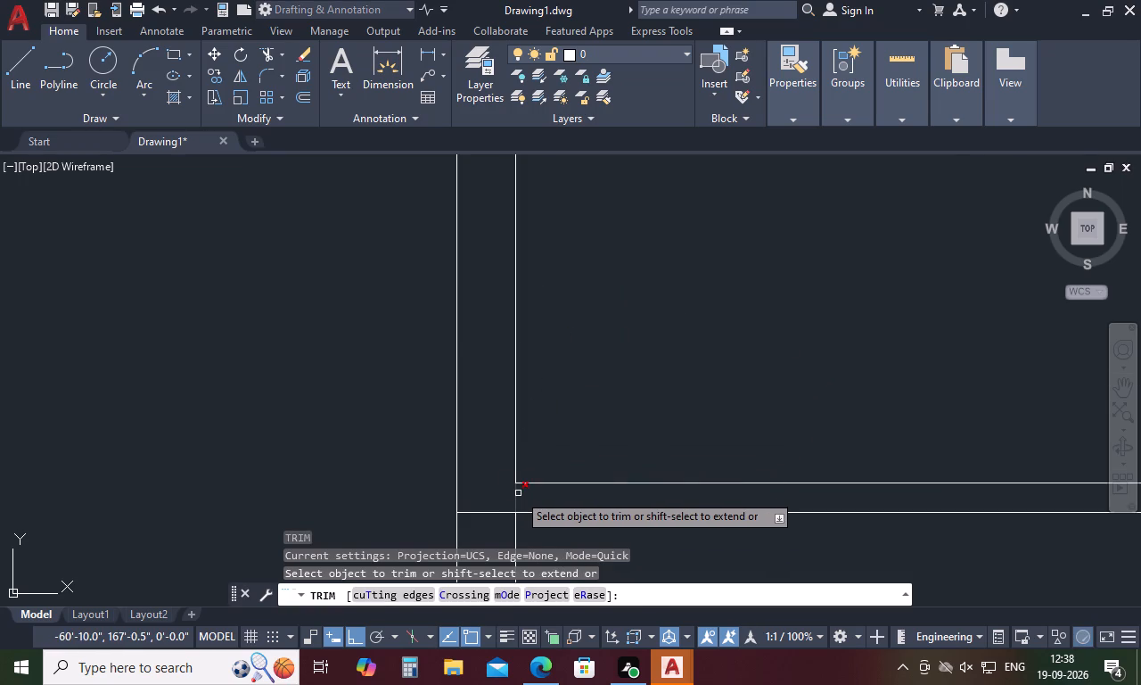
pyautogui.click(518, 493)
pyautogui.click(504, 514)
pyautogui.scroll(-4, 516, 359)
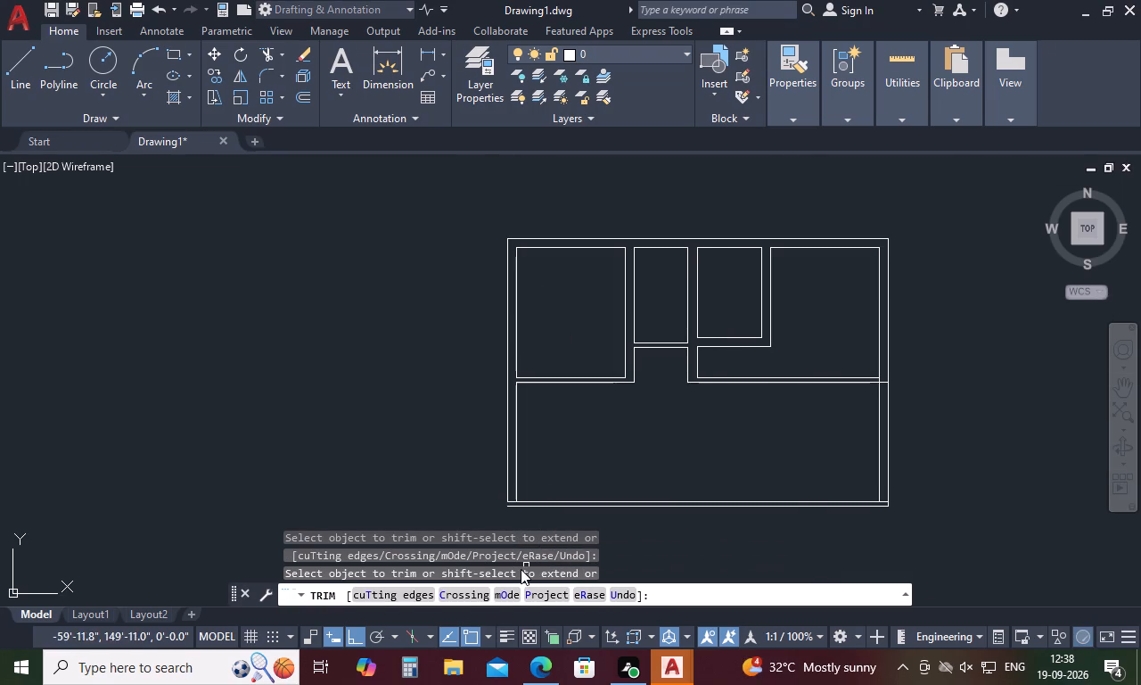
pyautogui.press('Escape')
# Extend the left outer wall line down to the outer bottom line of the 11' deep space.
pyautogui.press('e')
pyautogui.press('x')
pyautogui.press('space')
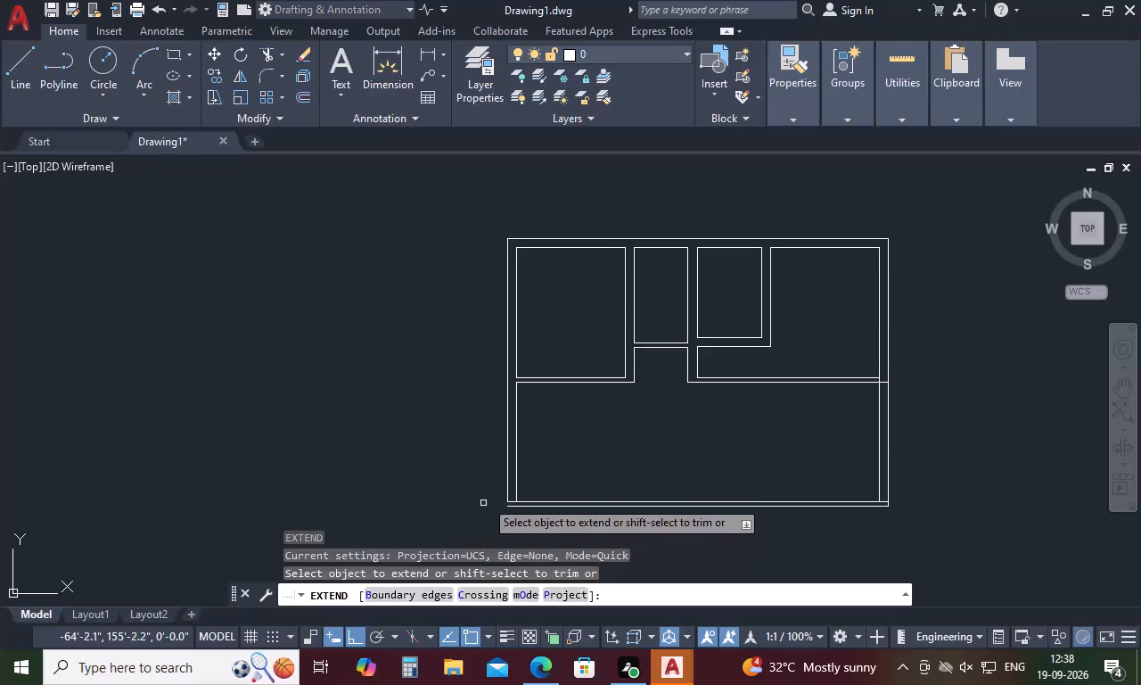
pyautogui.click(506, 458)
pyautogui.press('space')
# Trim the inner bottom line's ends across the side wall thickness at both lower corners of the 11' deep space.
pyautogui.write('TR')
pyautogui.press('space')
pyautogui.scroll(3, 516, 508)
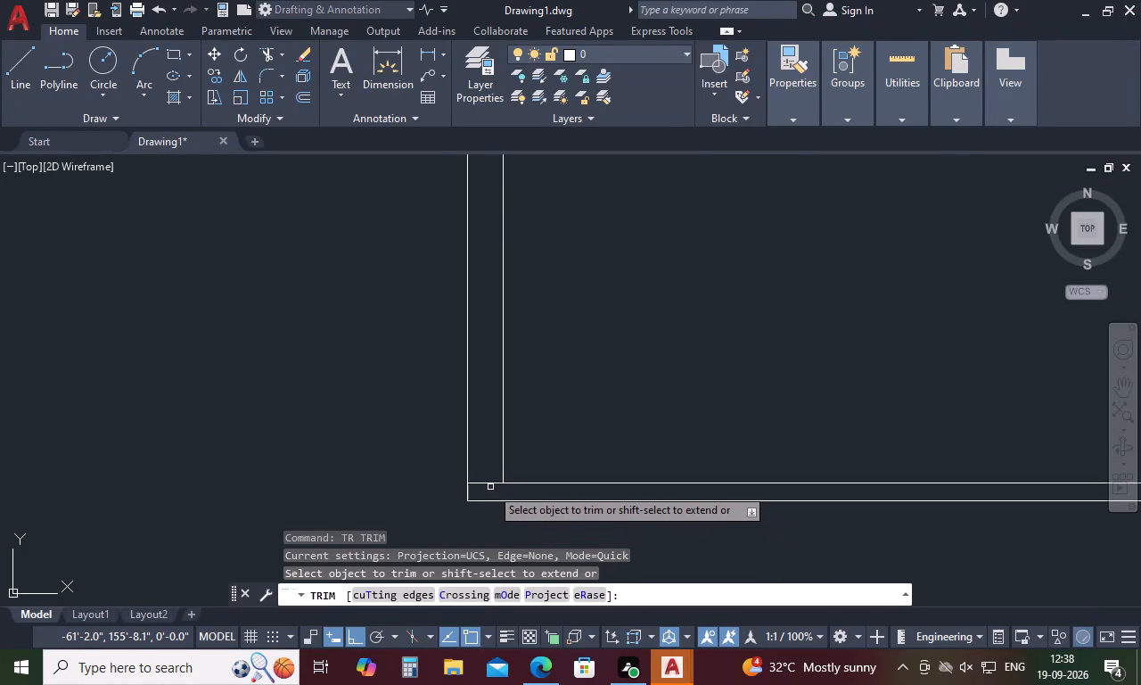
pyautogui.click(490, 484)
pyautogui.scroll(-3, 489, 482)
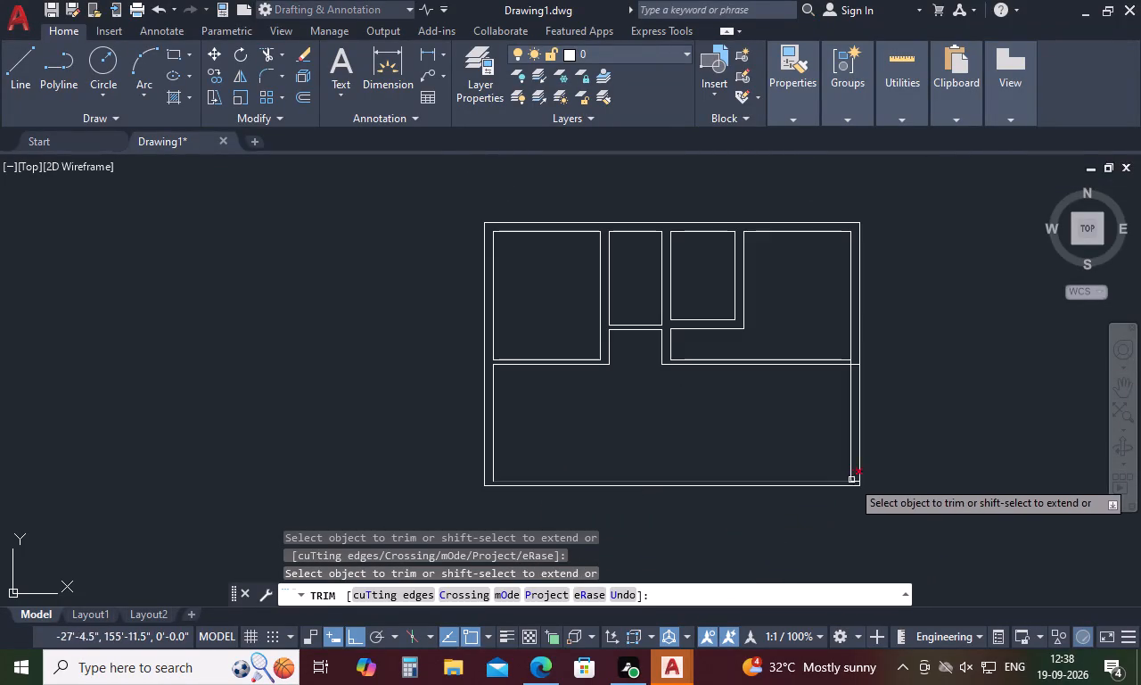
pyautogui.scroll(3, 858, 479)
pyautogui.click(828, 491)
pyautogui.scroll(-4, 828, 491)
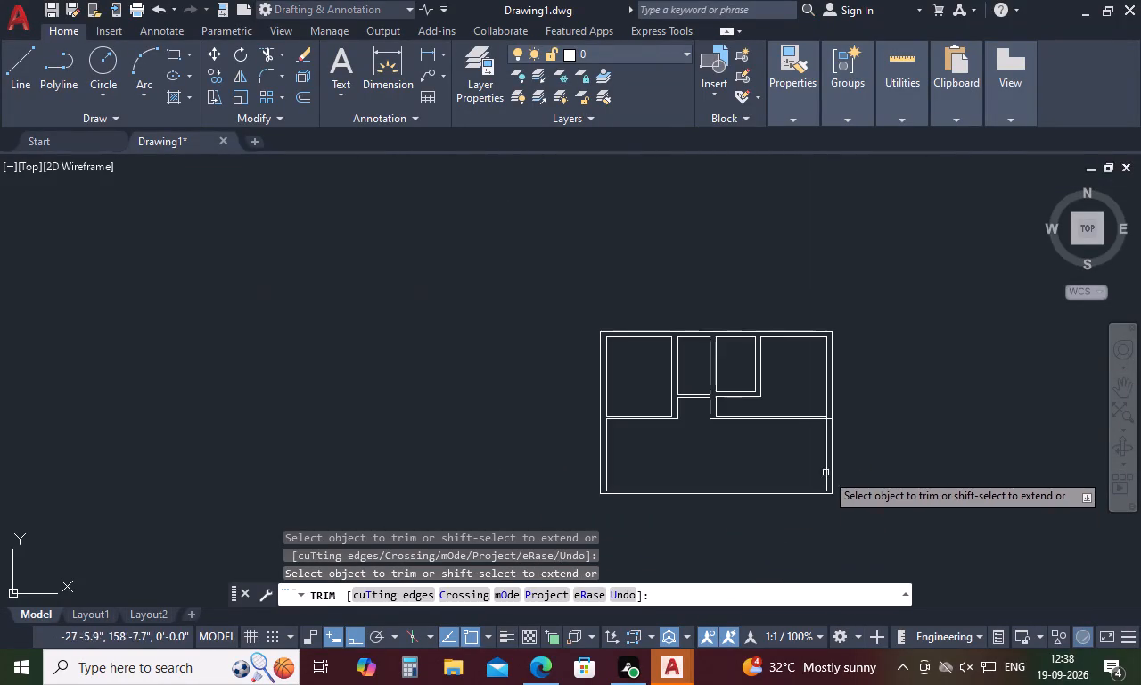
# Trim the overlapping line pieces where the top rooms' 5" bottom wall meets the right side wall.
pyautogui.scroll(4, 826, 411)
pyautogui.click(805, 463)
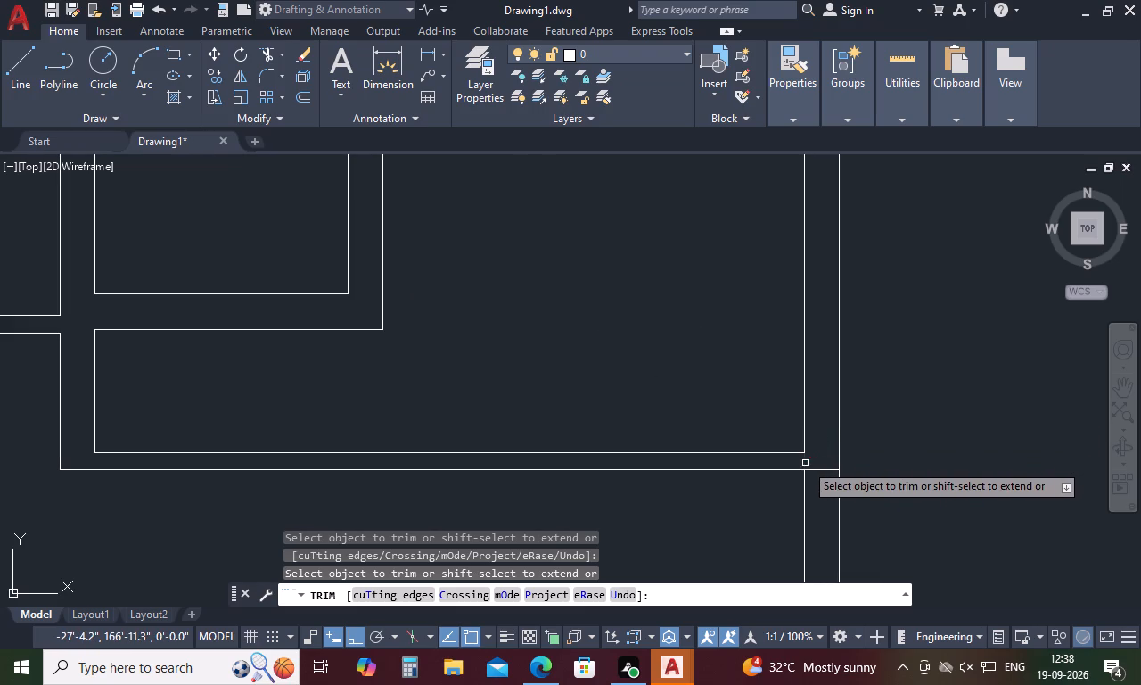
pyautogui.click(816, 469)
pyautogui.scroll(-4, 811, 450)
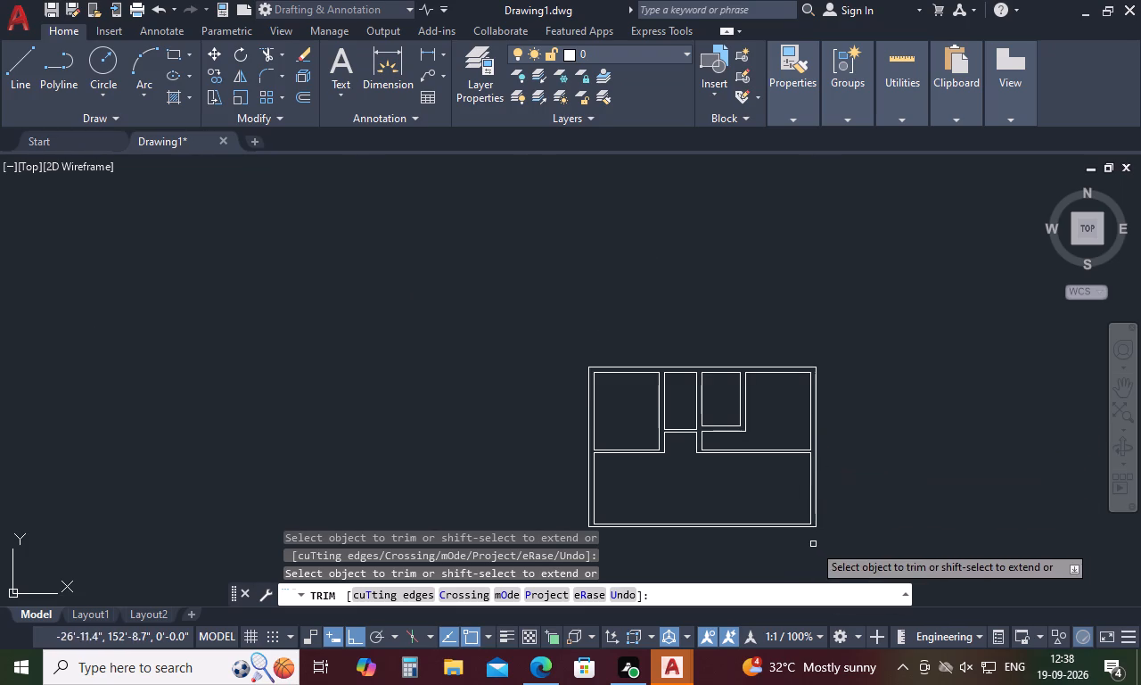
pyautogui.scroll(2, 761, 548)
pyautogui.scroll(-3, 751, 526)
pyautogui.scroll(3, 710, 560)
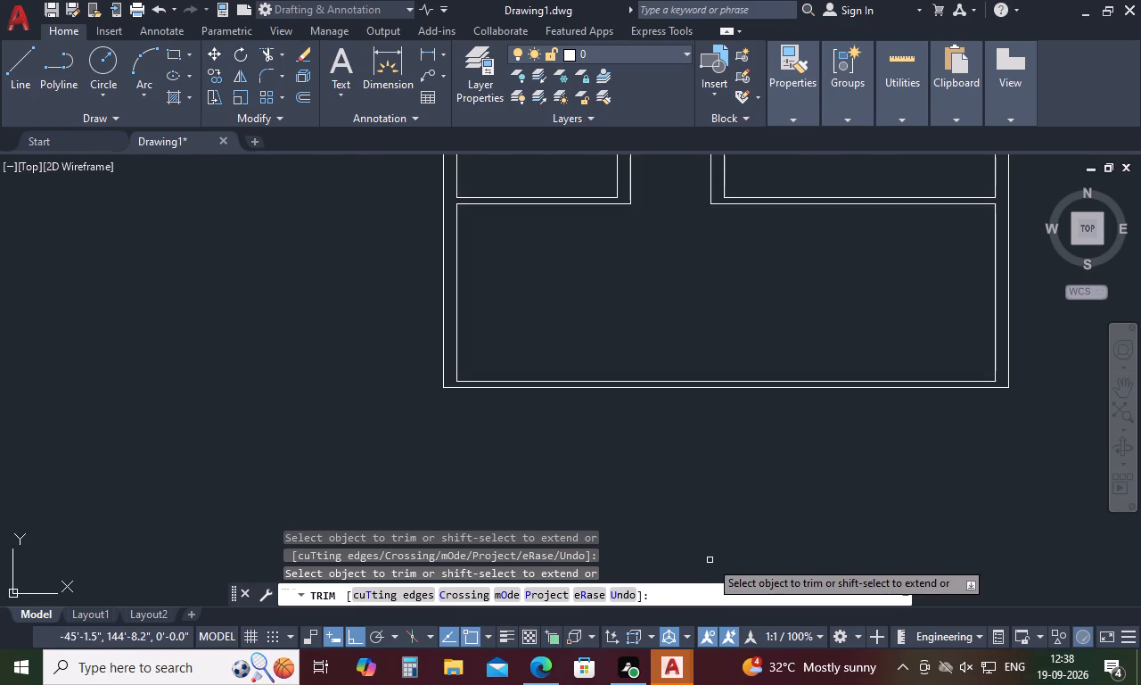
pyautogui.scroll(2, 636, 489)
pyautogui.scroll(-3, 636, 489)
pyautogui.press('space')
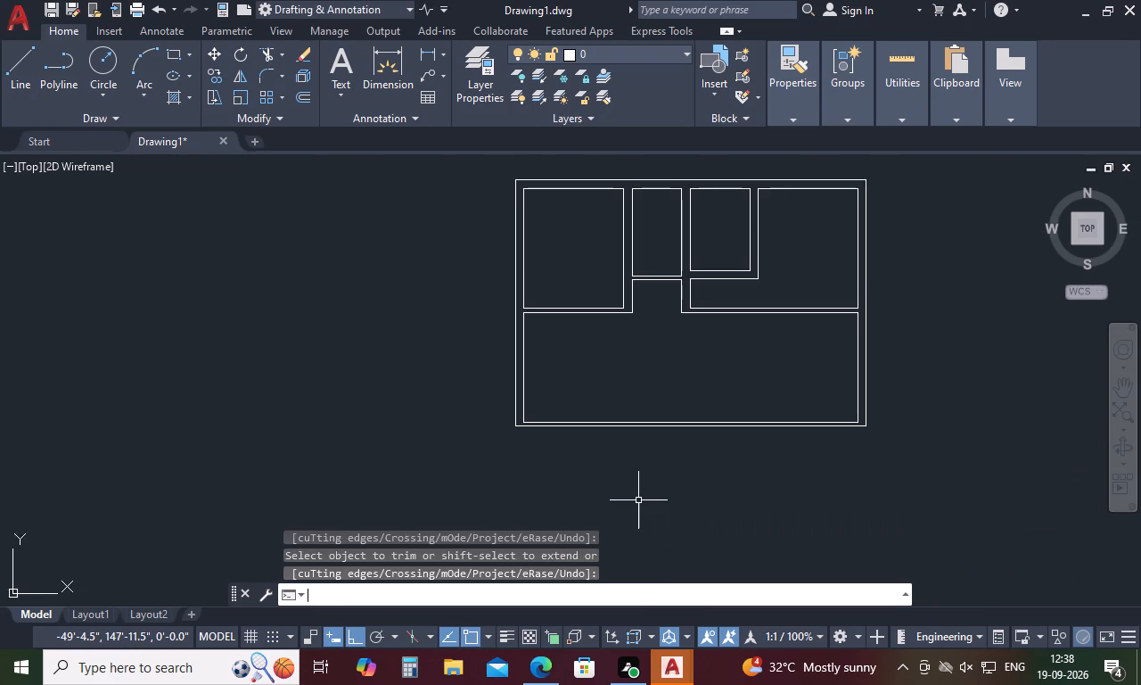
# Offset the outer bottom line of the 11' deep space 13'4" downward.
pyautogui.write('O')
pyautogui.press('space')
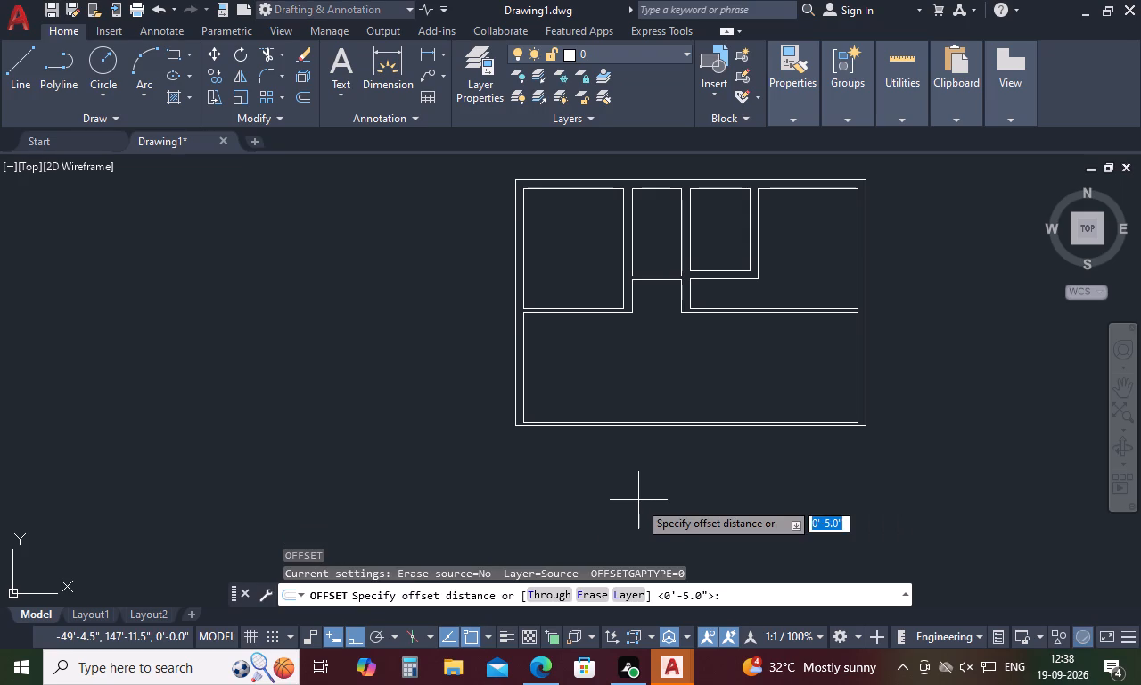
pyautogui.press('1')
pyautogui.write("3'")
pyautogui.write('4"')
pyautogui.press('space')
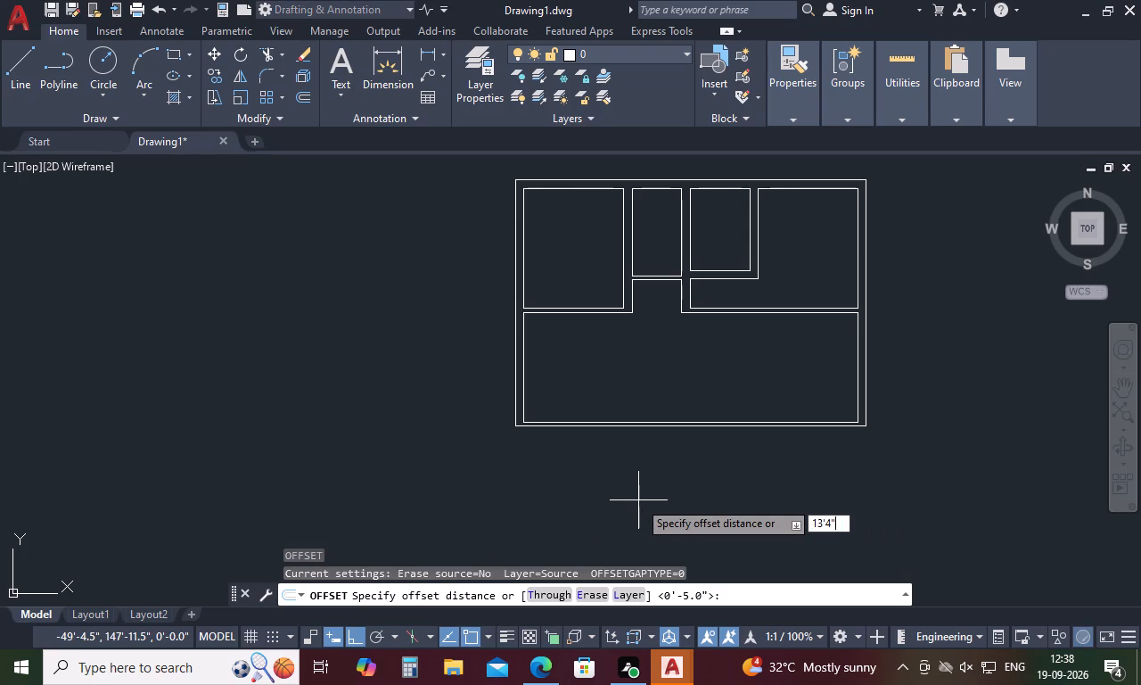
pyautogui.click(670, 427)
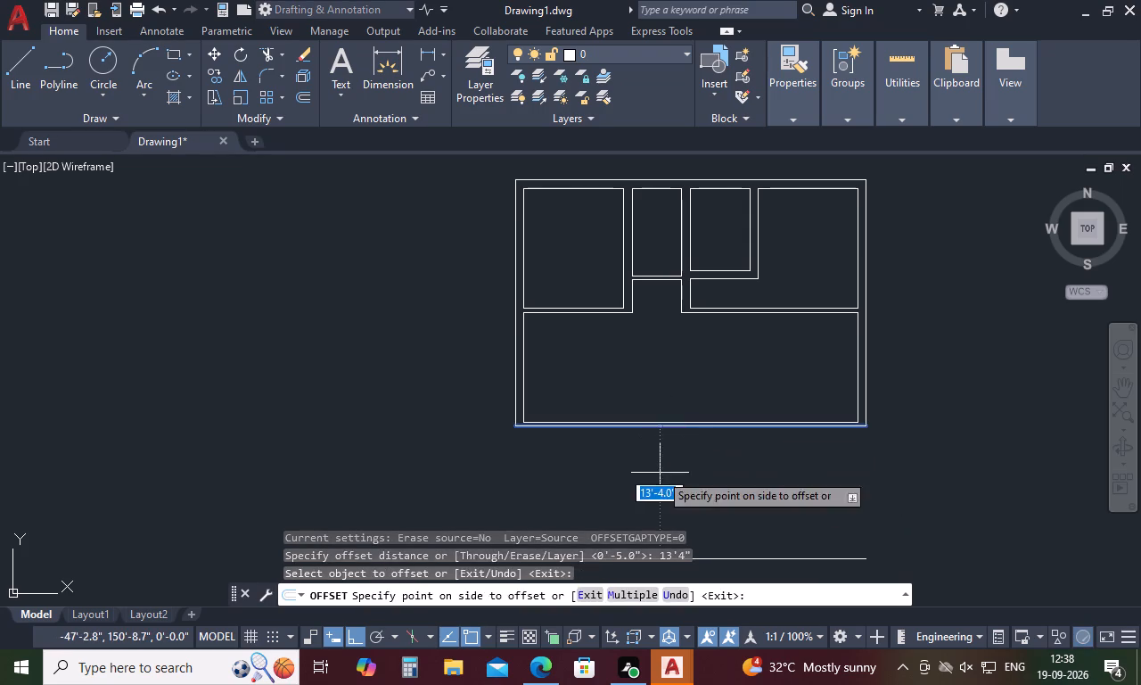
pyautogui.click(660, 473)
pyautogui.scroll(-4, 667, 439)
pyautogui.scroll(4, 669, 502)
pyautogui.press('space')
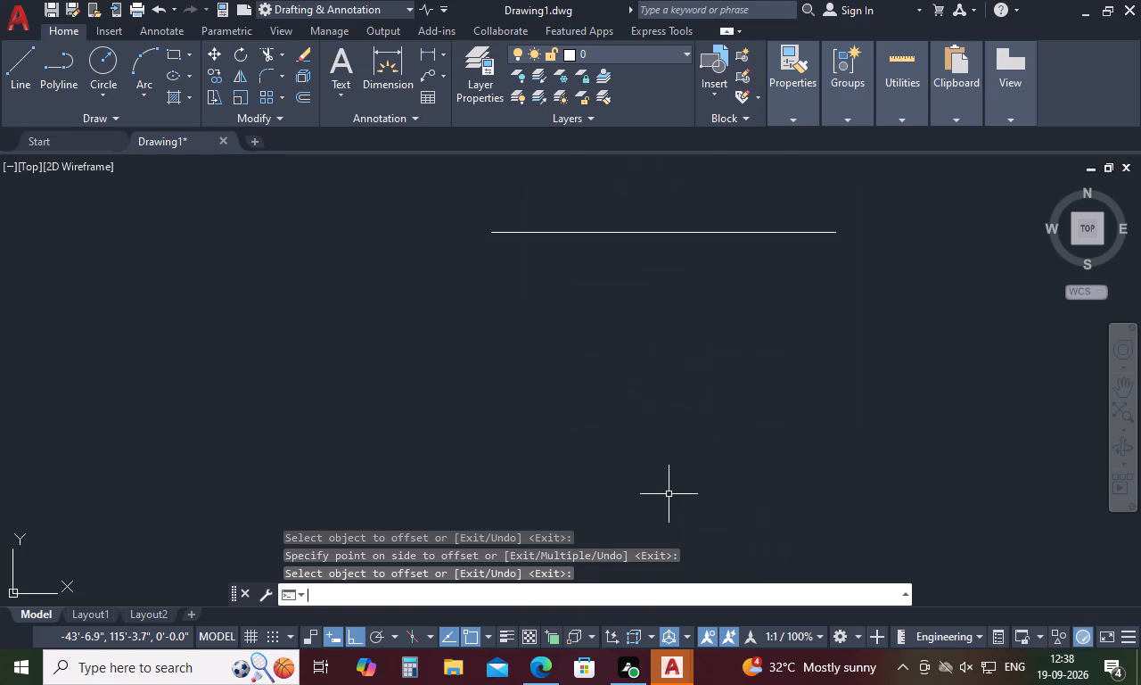
# Offset the new lower line 10" downward.
pyautogui.press('space')
pyautogui.write('10')
pyautogui.press('space')
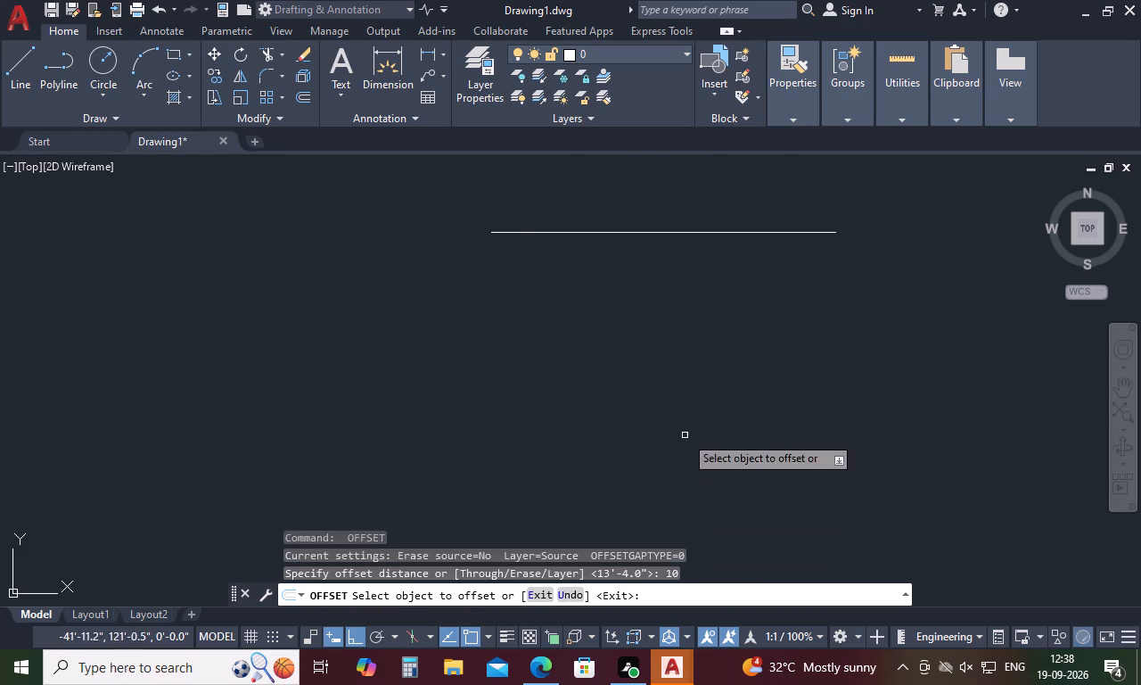
pyautogui.click(768, 233)
pyautogui.click(751, 295)
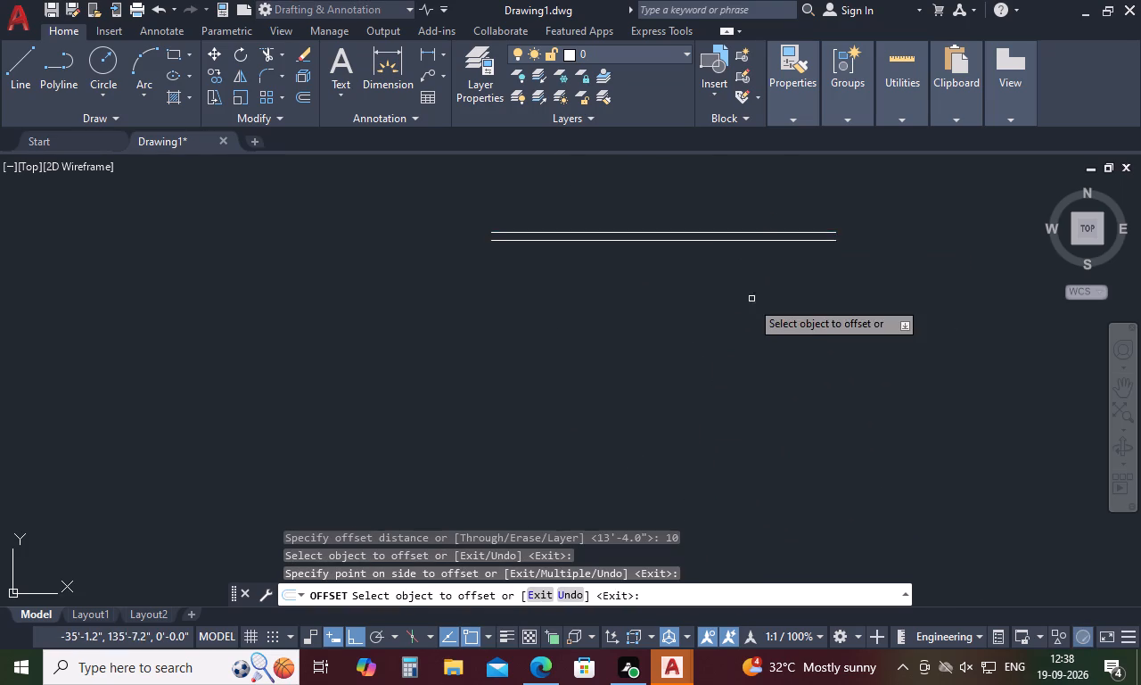
pyautogui.scroll(-3, 748, 313)
pyautogui.scroll(1, 790, 243)
pyautogui.press('space')
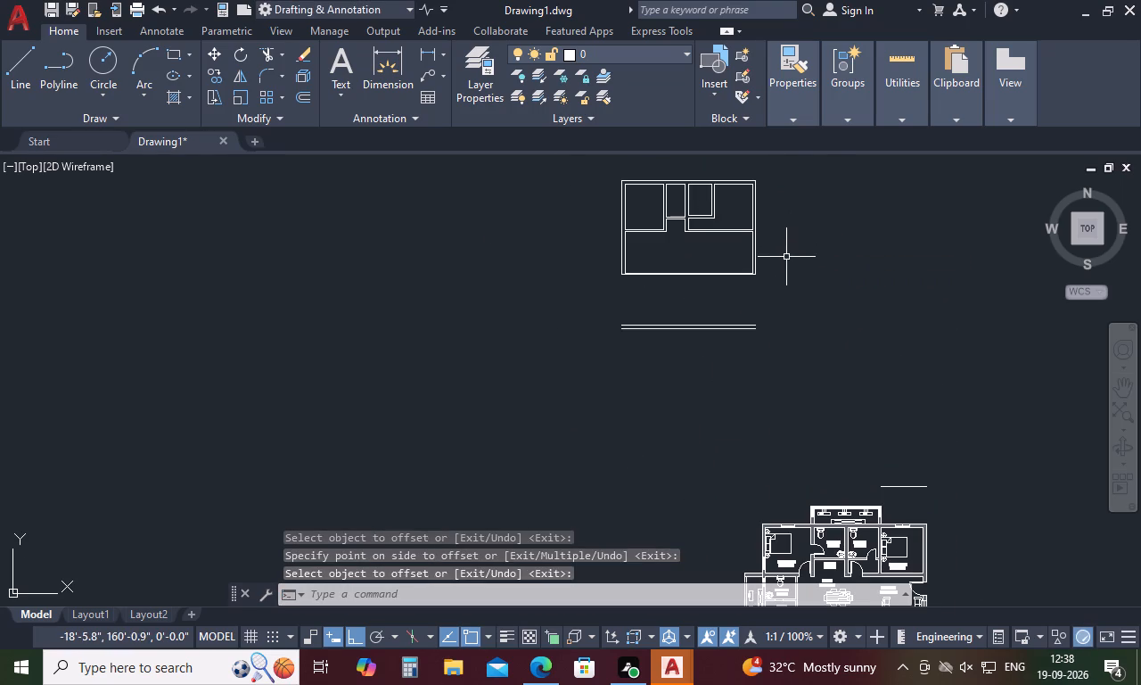
# Draw a vertical line from the 11' deep space's lower-right outer corner down to the right end of the lowest line.
pyautogui.write('L')
pyautogui.press('space')
pyautogui.scroll(4, 766, 265)
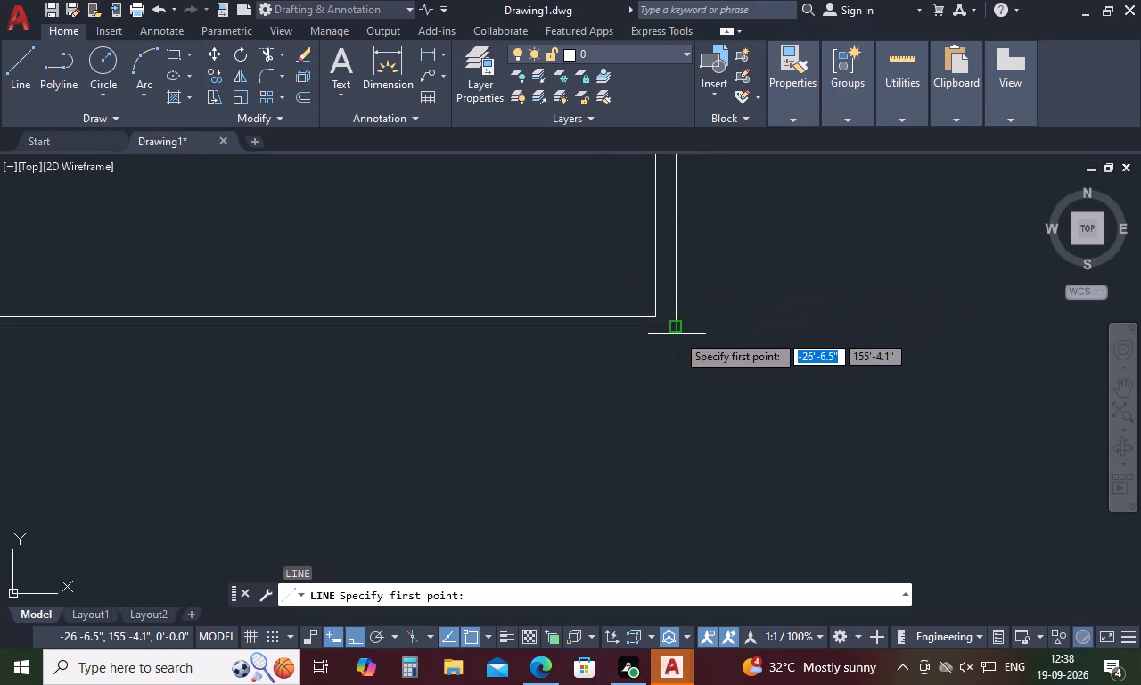
pyautogui.click(677, 326)
pyautogui.scroll(-4, 677, 326)
pyautogui.scroll(4, 679, 375)
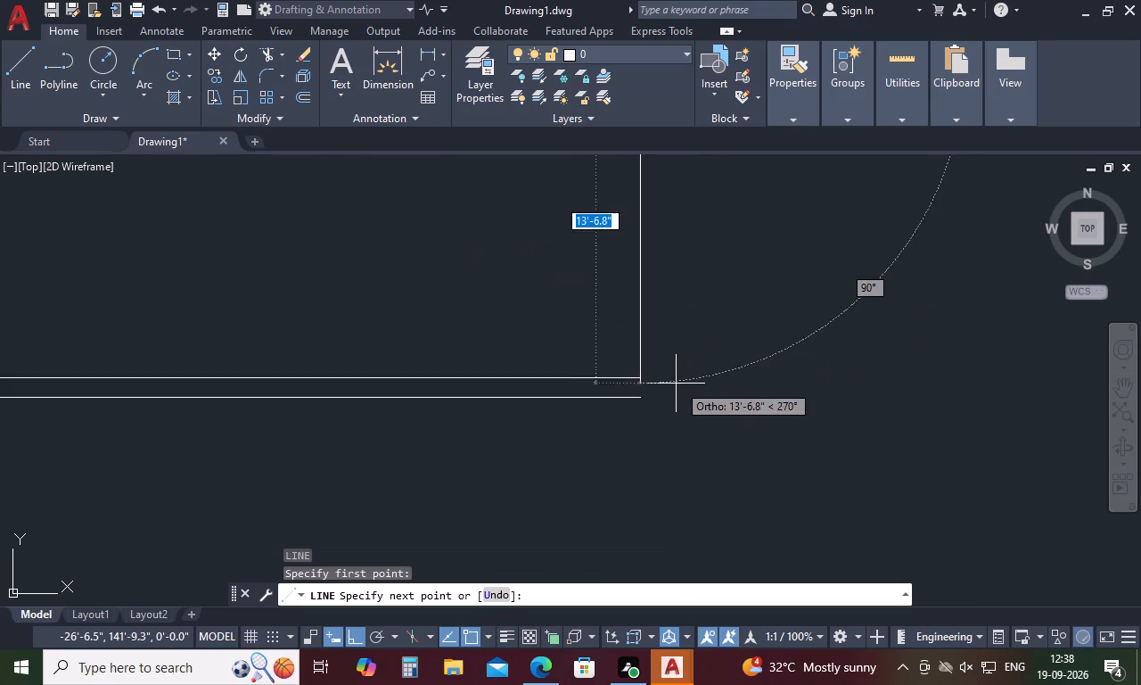
pyautogui.click(636, 400)
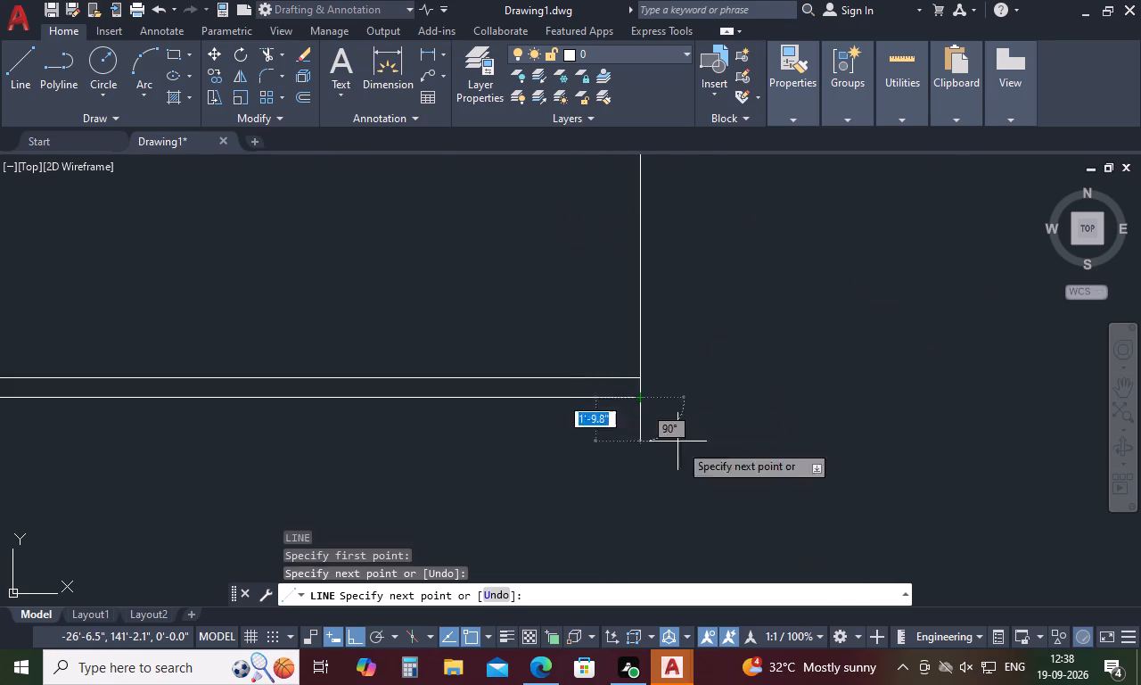
pyautogui.scroll(-3, 693, 442)
pyautogui.press('space')
# Draw a vertical line from the 11' deep space's lower-left outer corner down to the left end of the lowest line.
pyautogui.press('space')
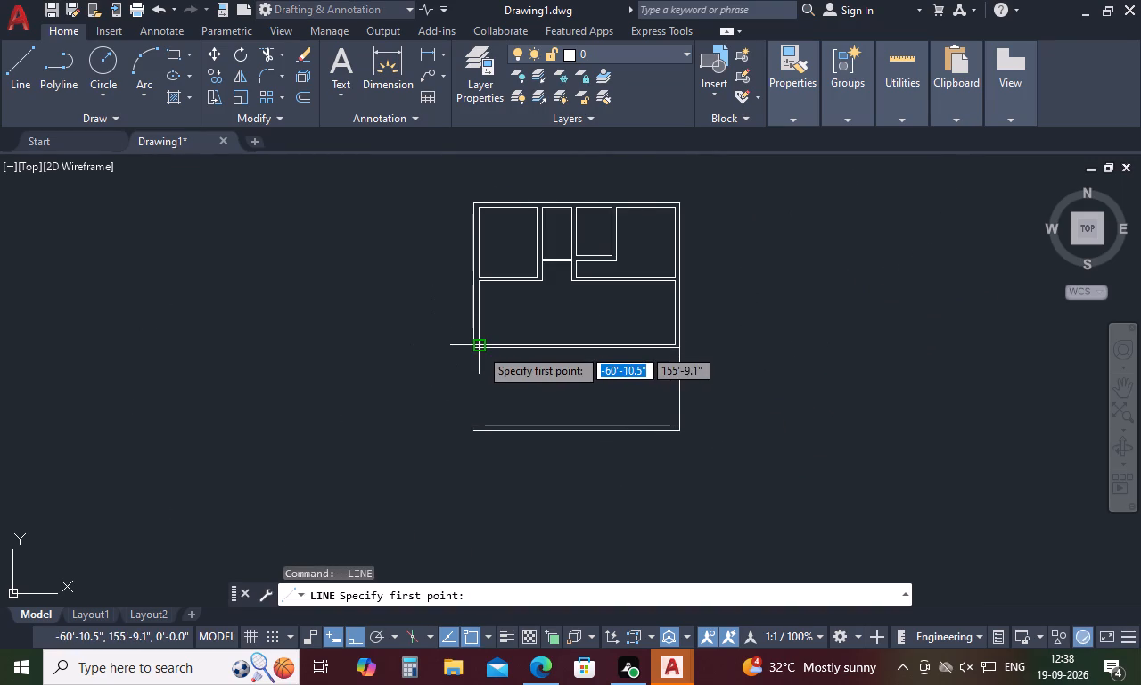
pyautogui.scroll(2, 478, 348)
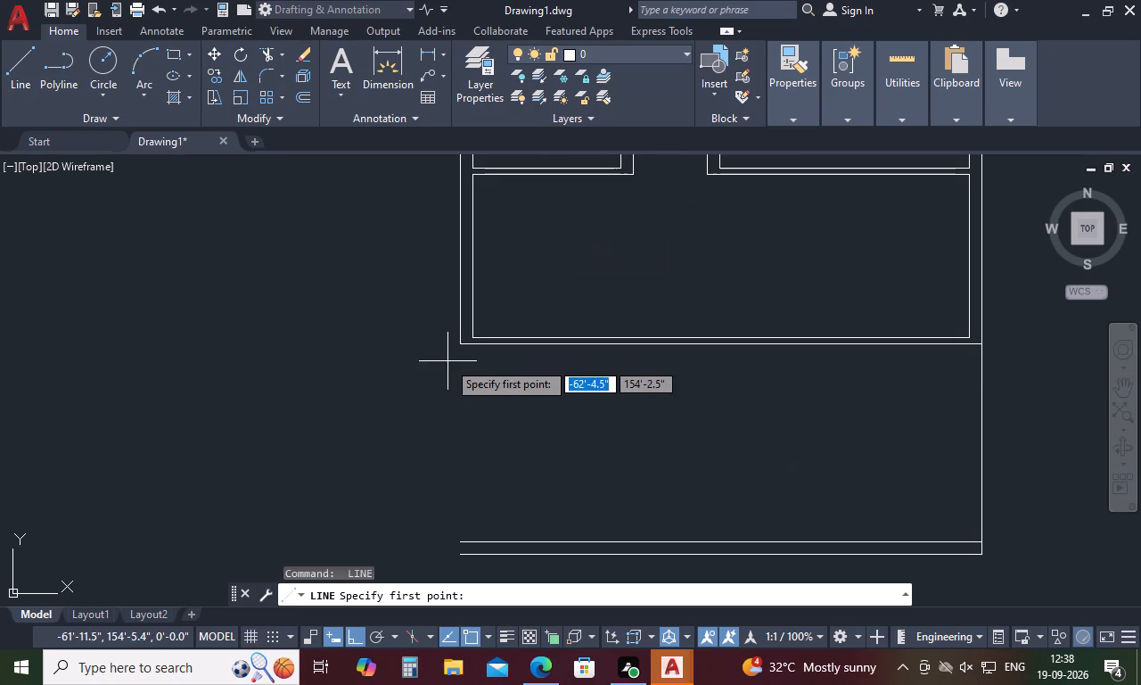
pyautogui.click(460, 344)
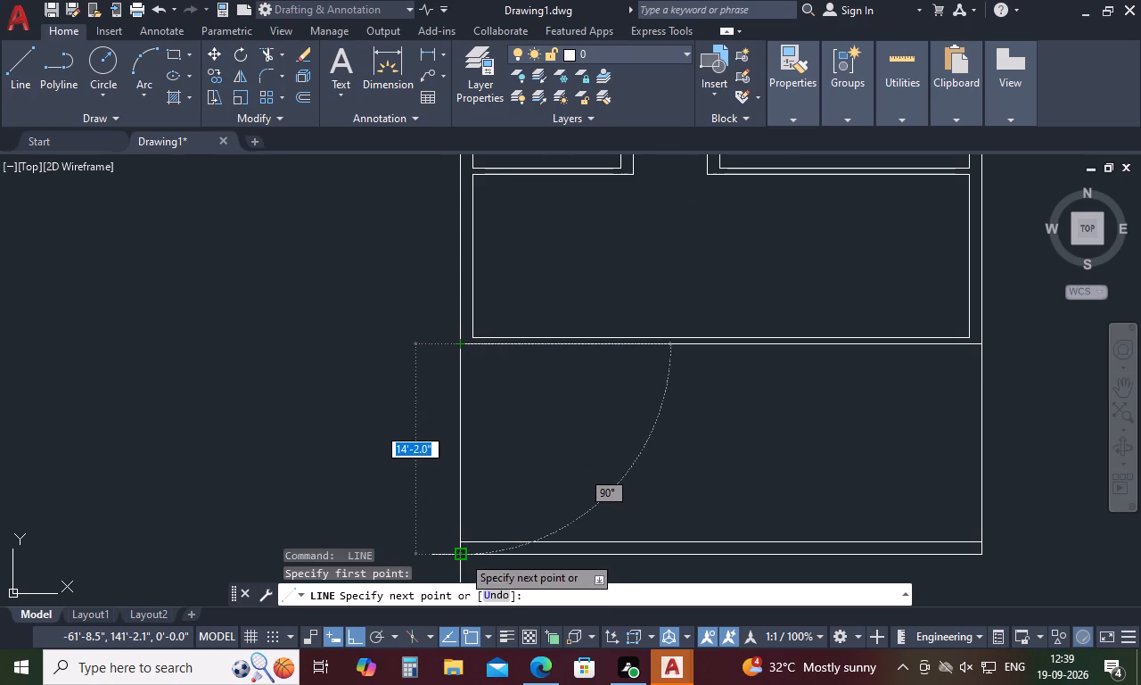
pyautogui.click(462, 555)
pyautogui.press('space')
# Offset the lower row's left and right outer side lines 10" inward.
pyautogui.press('o')
pyautogui.press('space')
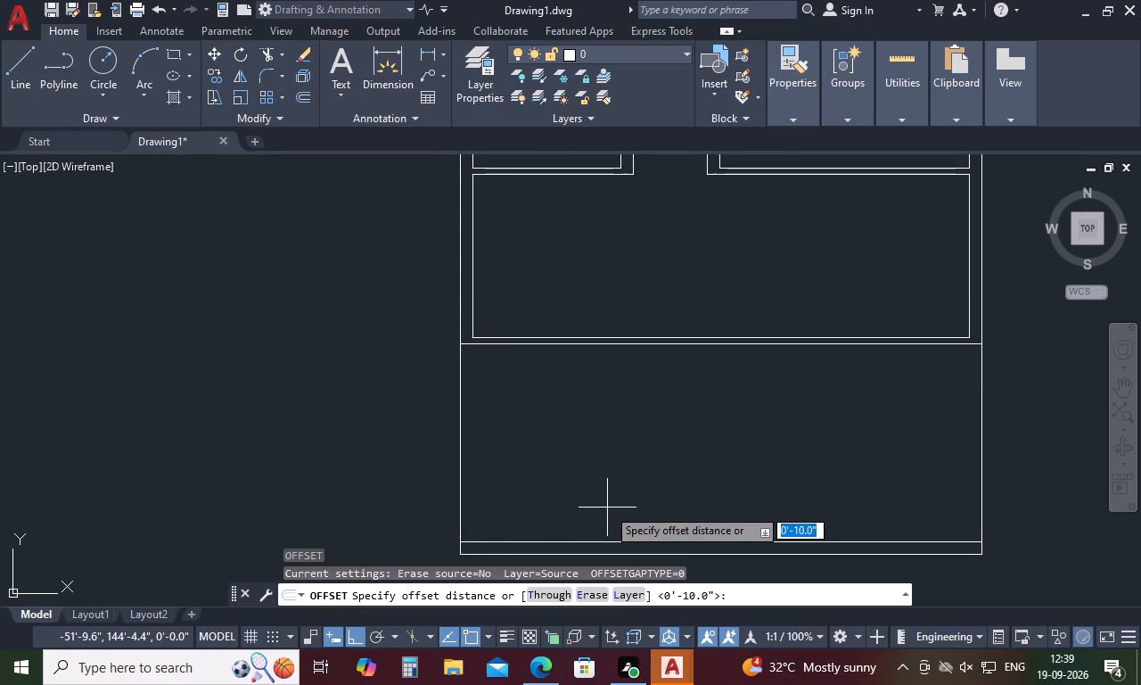
pyautogui.write('10')
pyautogui.press('space')
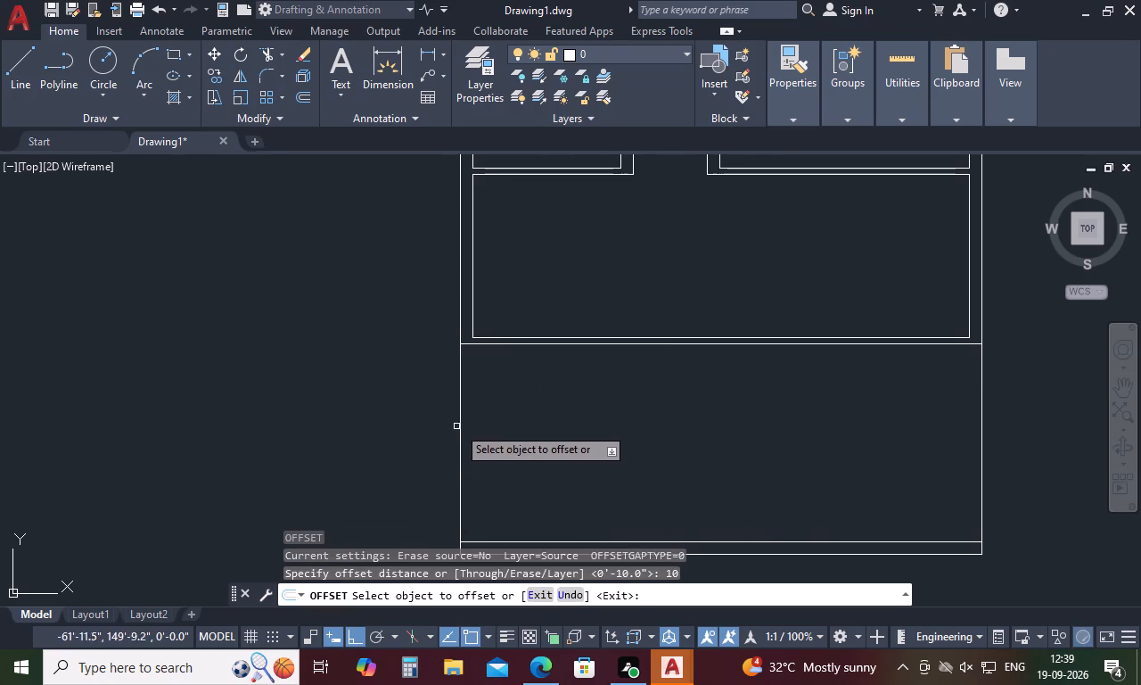
pyautogui.click(460, 418)
pyautogui.click(514, 421)
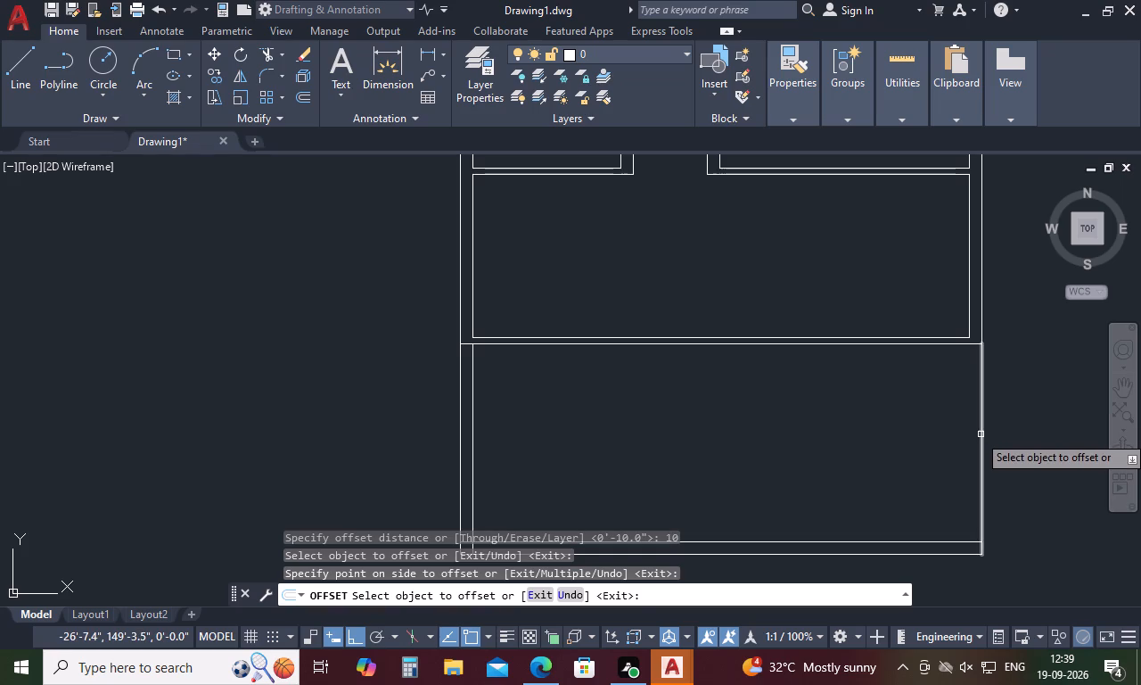
pyautogui.click(981, 434)
pyautogui.click(918, 449)
pyautogui.press('space')
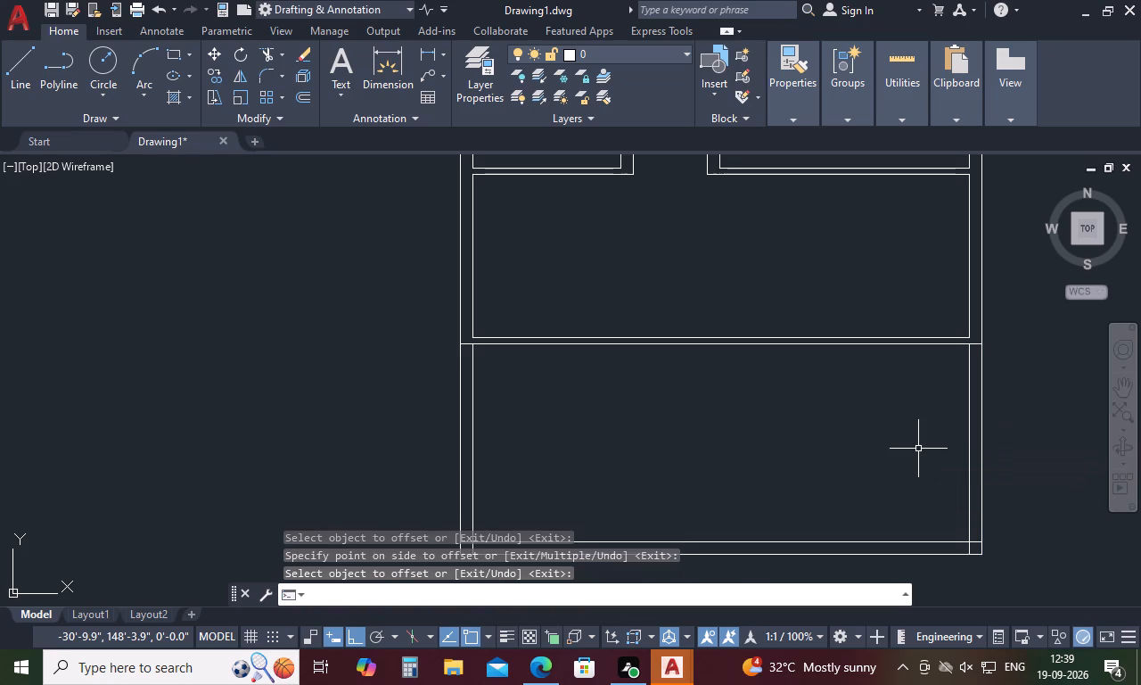
# Trim the 11' deep space's outer bottom line where it crosses the left and right 10" side walls.
pyautogui.write('TR')
pyautogui.press('space')
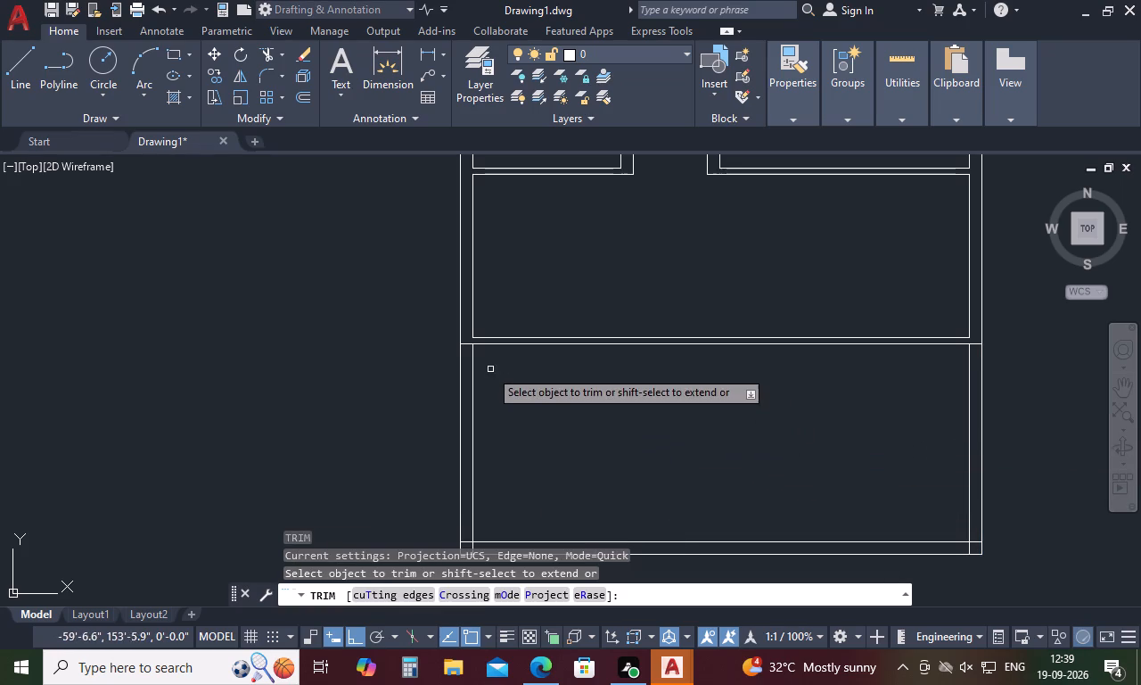
pyautogui.click(467, 346)
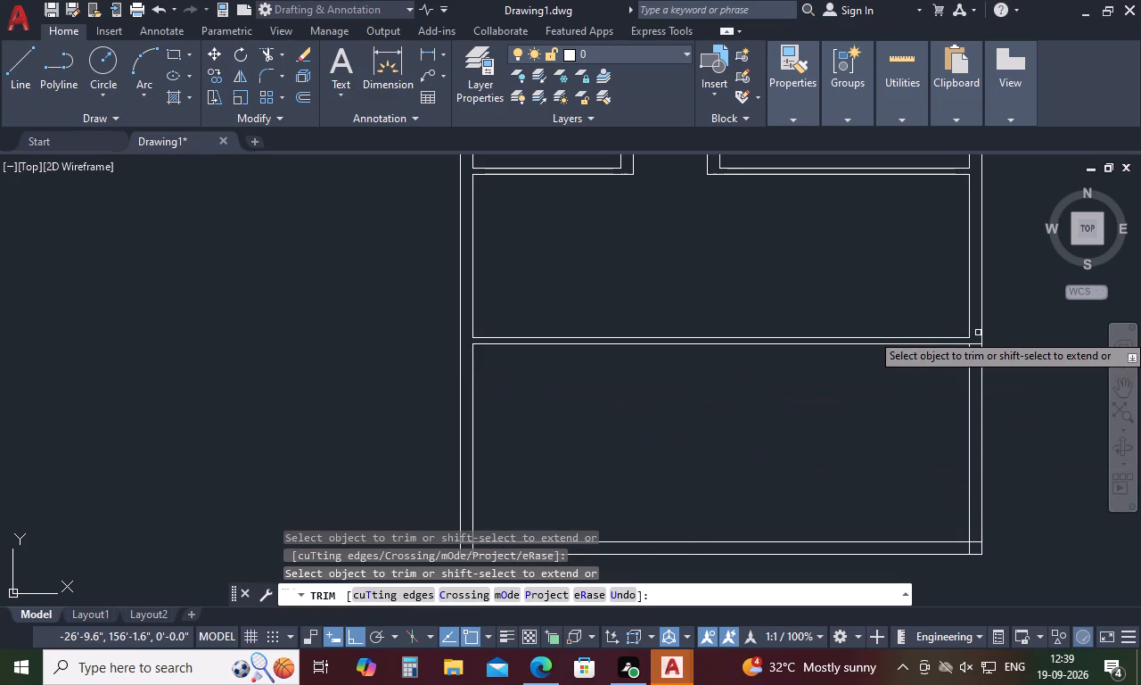
pyautogui.click(978, 345)
# Trim the overlapping inner line ends at the lower row's bottom-right and bottom-left wall corners.
pyautogui.scroll(4, 978, 563)
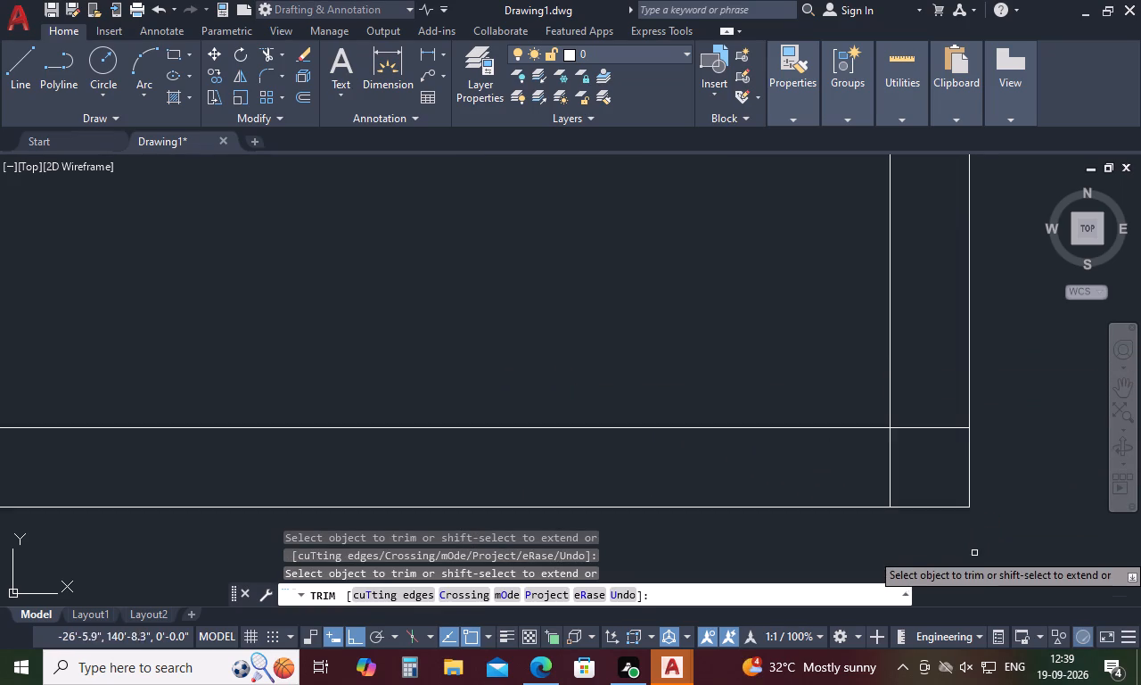
pyautogui.moveTo(945, 410); pyautogui.dragTo(842, 482)
pyautogui.scroll(-3, 861, 463)
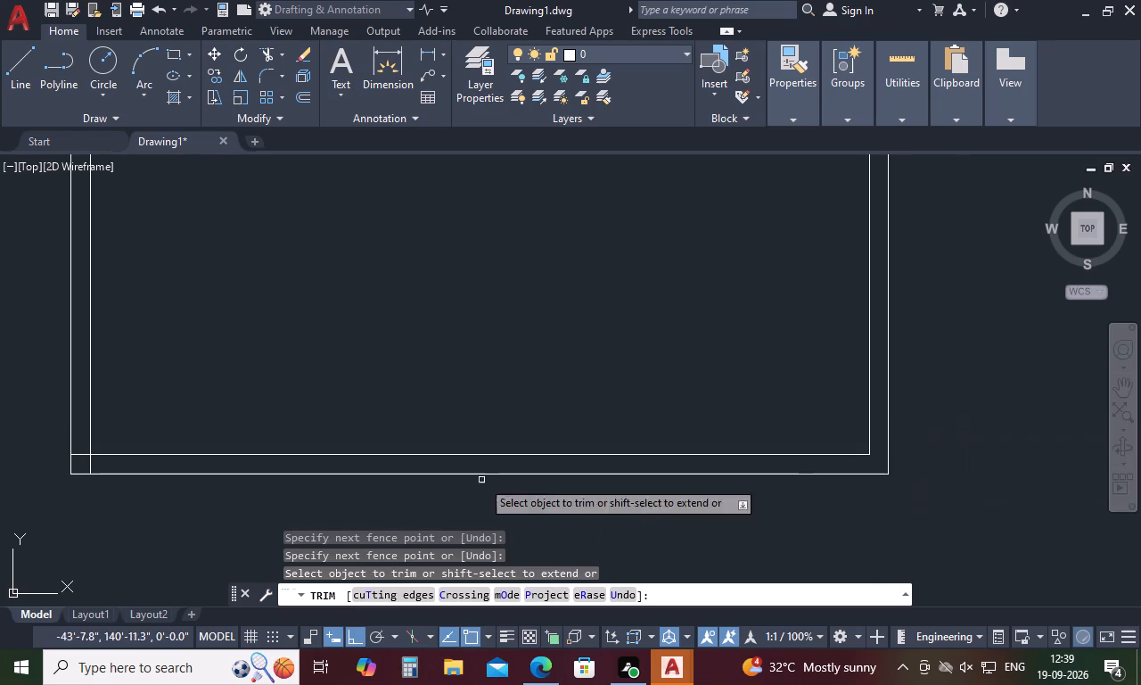
pyautogui.scroll(4, 21, 469)
pyautogui.moveTo(386, 365); pyautogui.dragTo(513, 456)
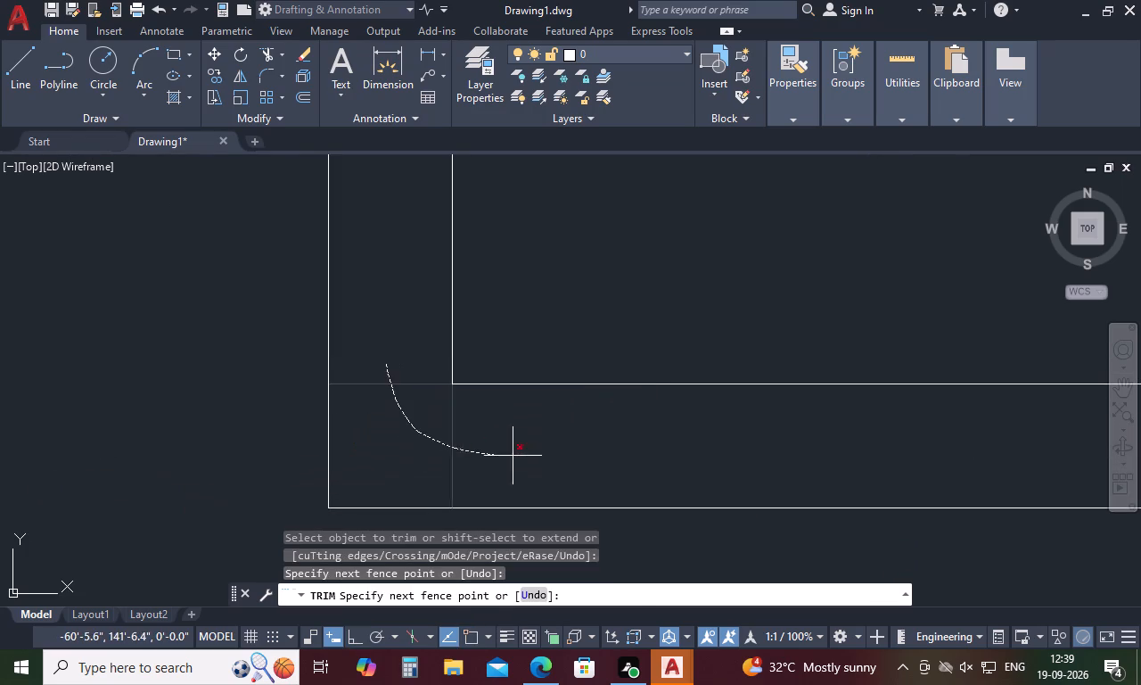
pyautogui.moveTo(513, 456); pyautogui.dragTo(515, 456)
pyautogui.scroll(-8, 519, 451)
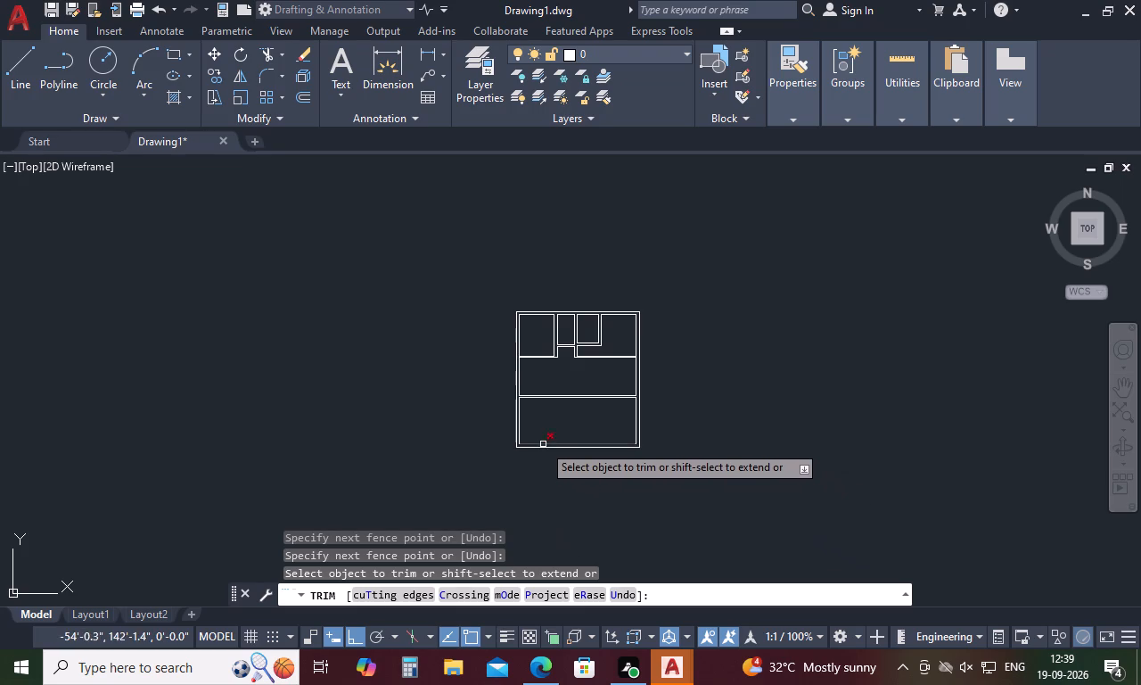
pyautogui.scroll(-3, 544, 429)
pyautogui.scroll(3, 538, 455)
pyautogui.scroll(1, 570, 332)
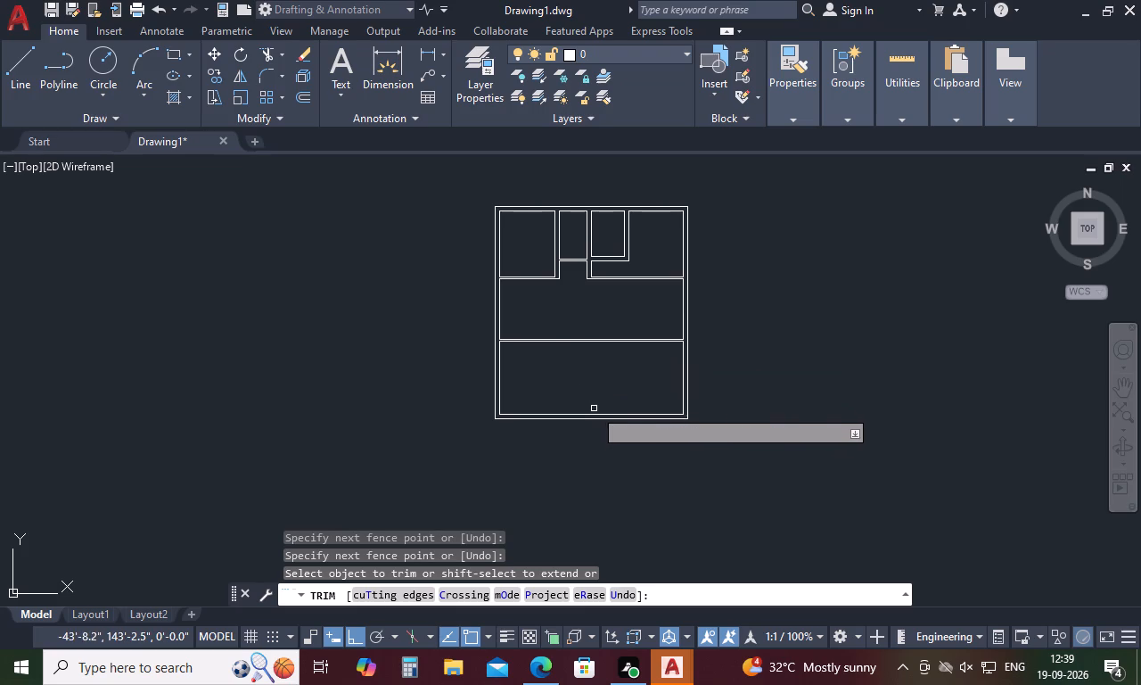
pyautogui.press('Escape')
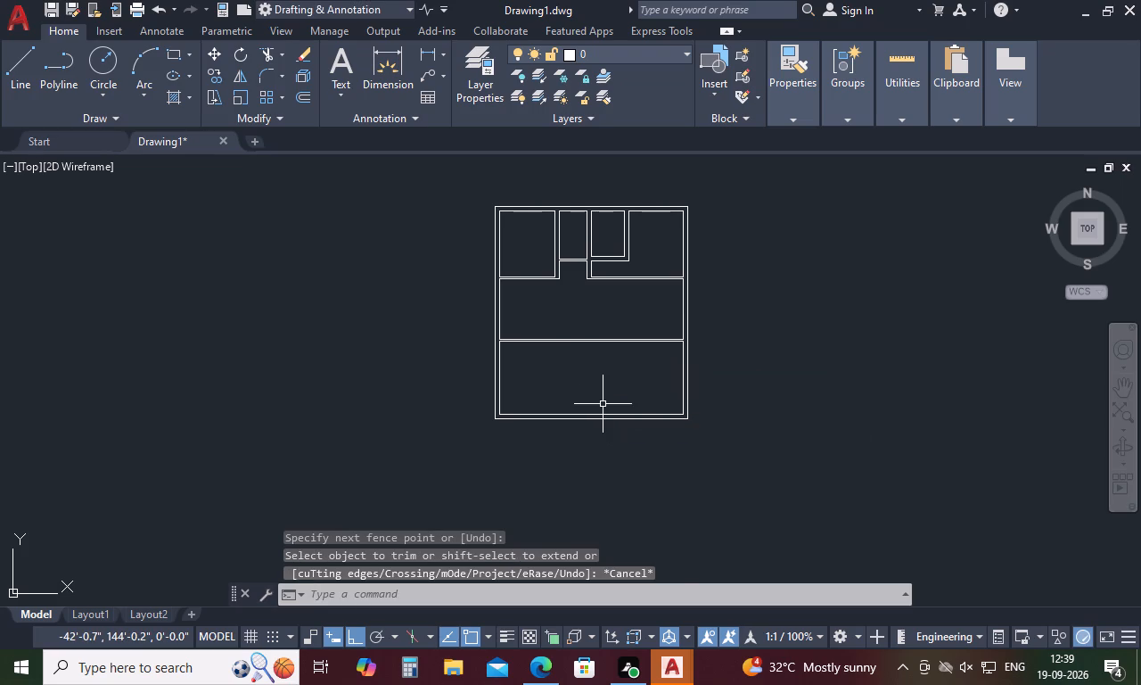
# Offset the lower row's left inner wall line 14' to the right.
pyautogui.press('o')
pyautogui.press('space')
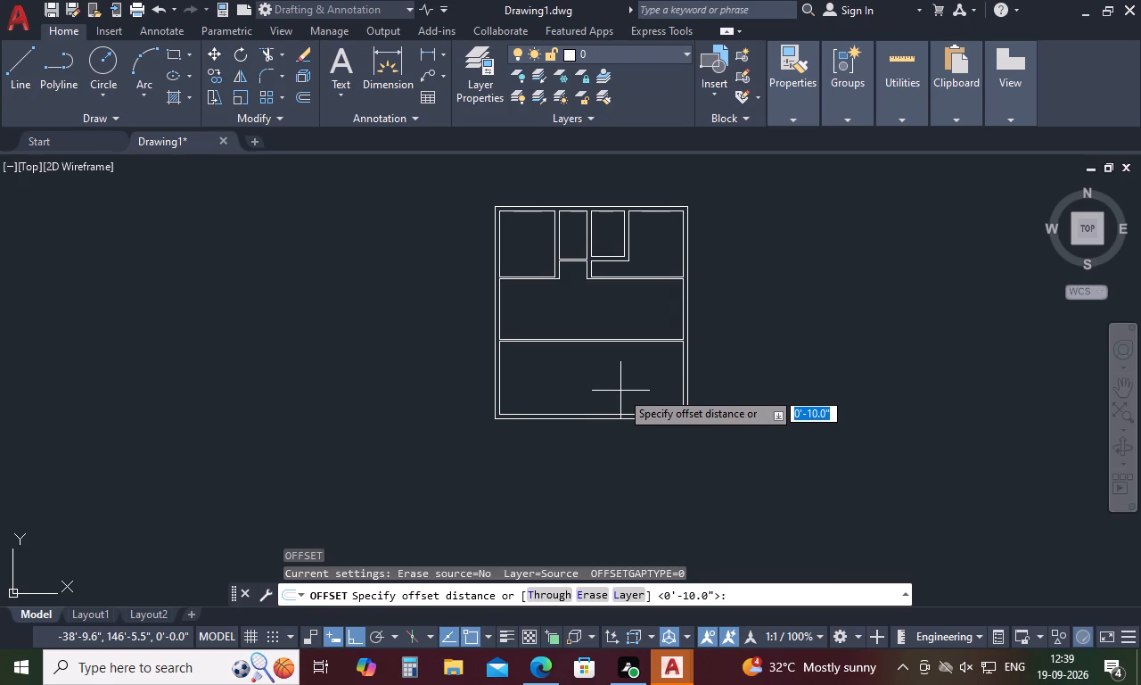
pyautogui.write("14'")
pyautogui.press('space')
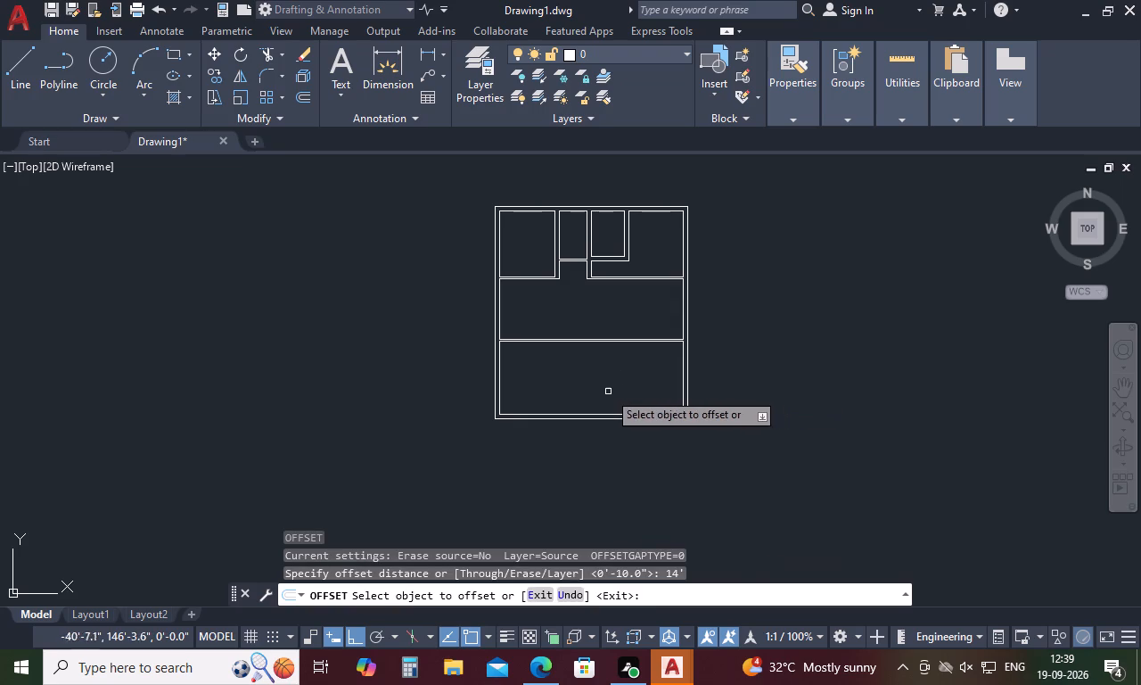
pyautogui.click(500, 395)
pyautogui.click(554, 395)
pyautogui.press('space')
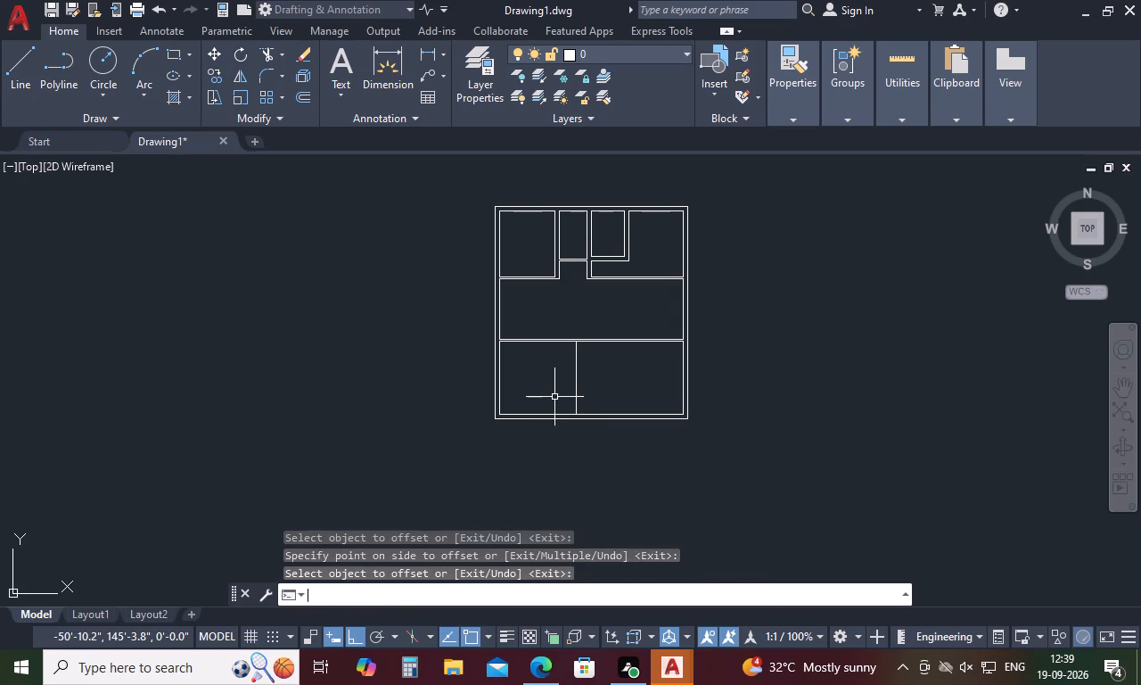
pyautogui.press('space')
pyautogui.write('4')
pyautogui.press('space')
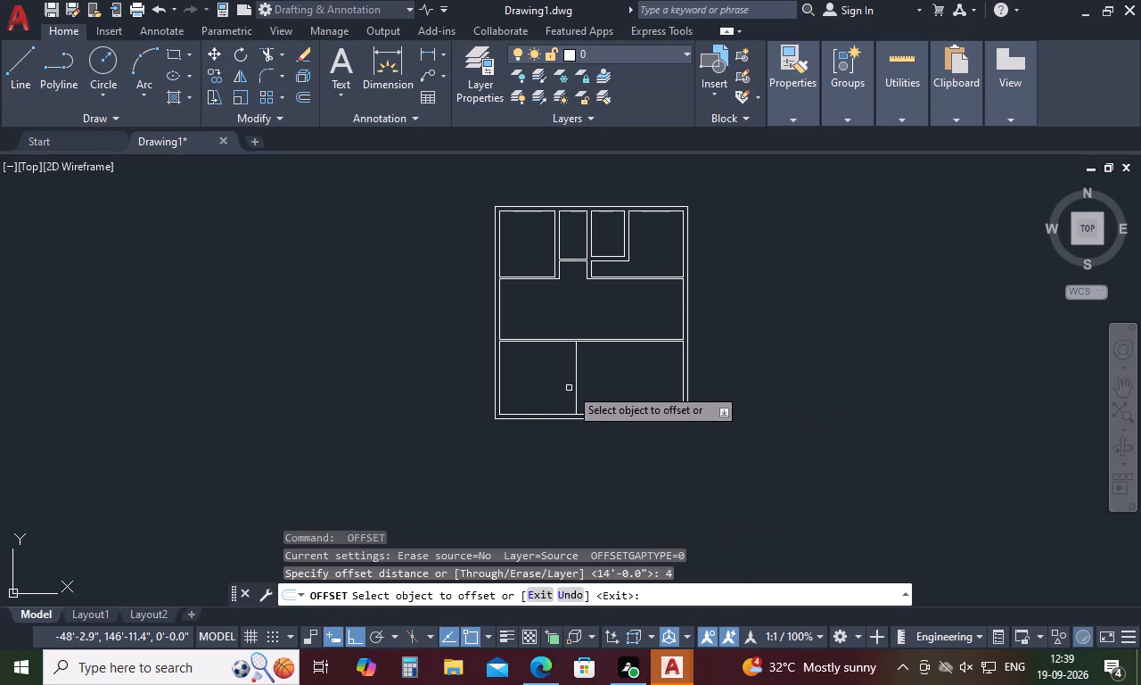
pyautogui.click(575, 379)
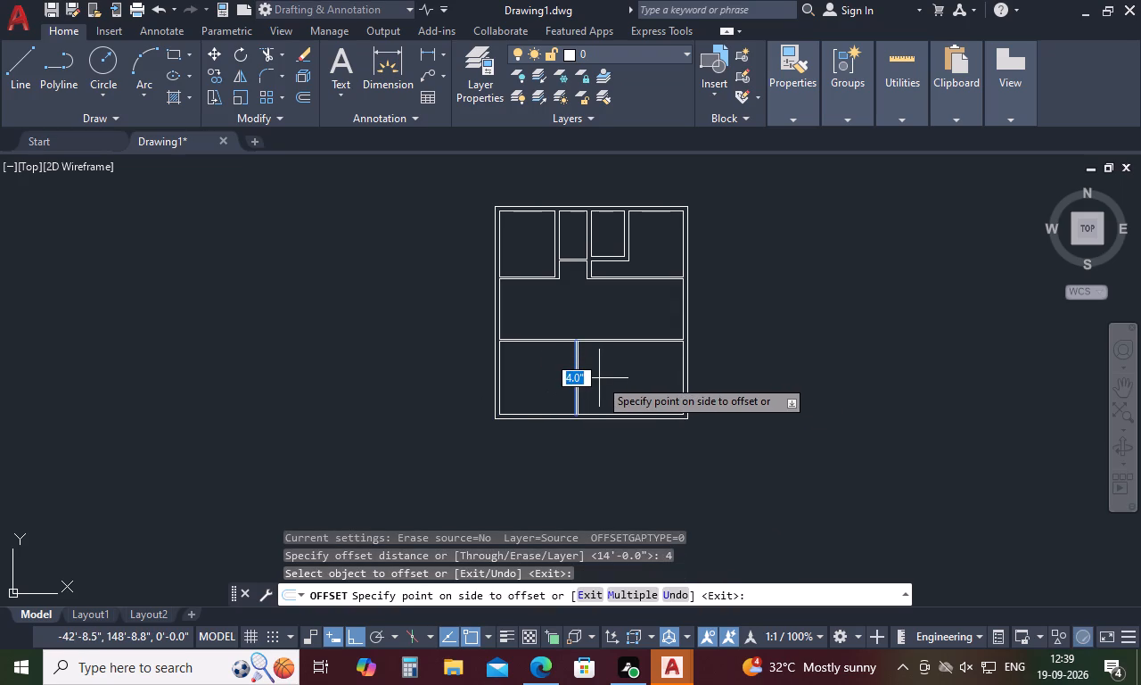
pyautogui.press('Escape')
# Offset the lower row's vertical partition line 5" to the right.
pyautogui.write('O 5')
pyautogui.press('space')
pyautogui.click(574, 364)
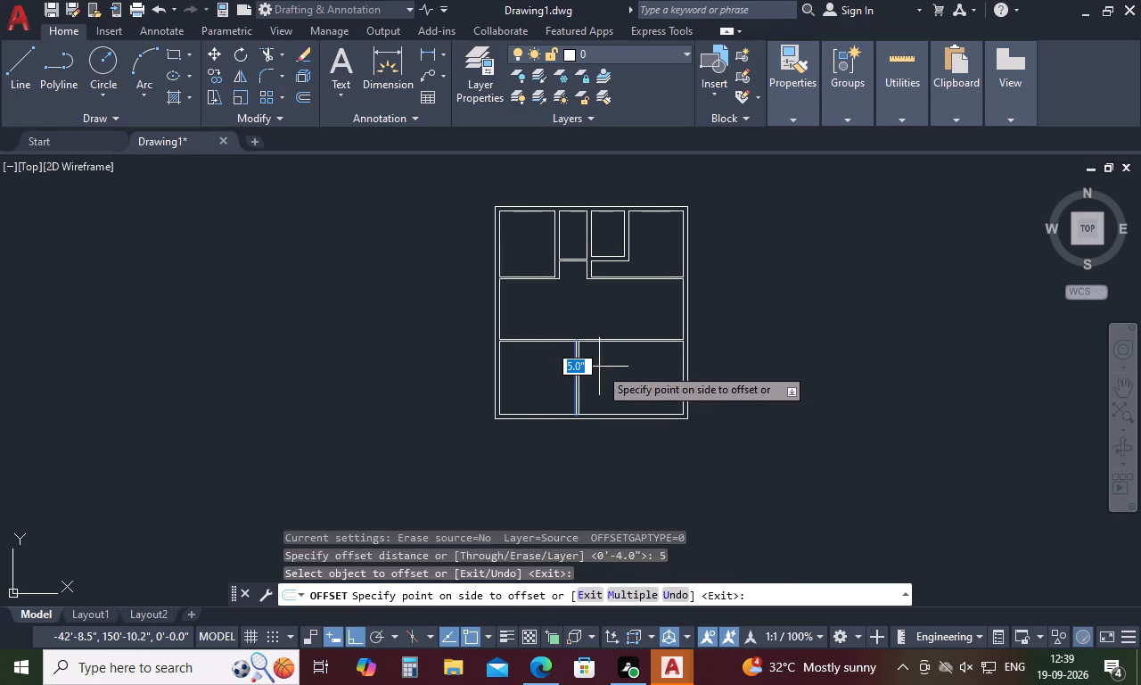
pyautogui.click(641, 373)
pyautogui.press('space')
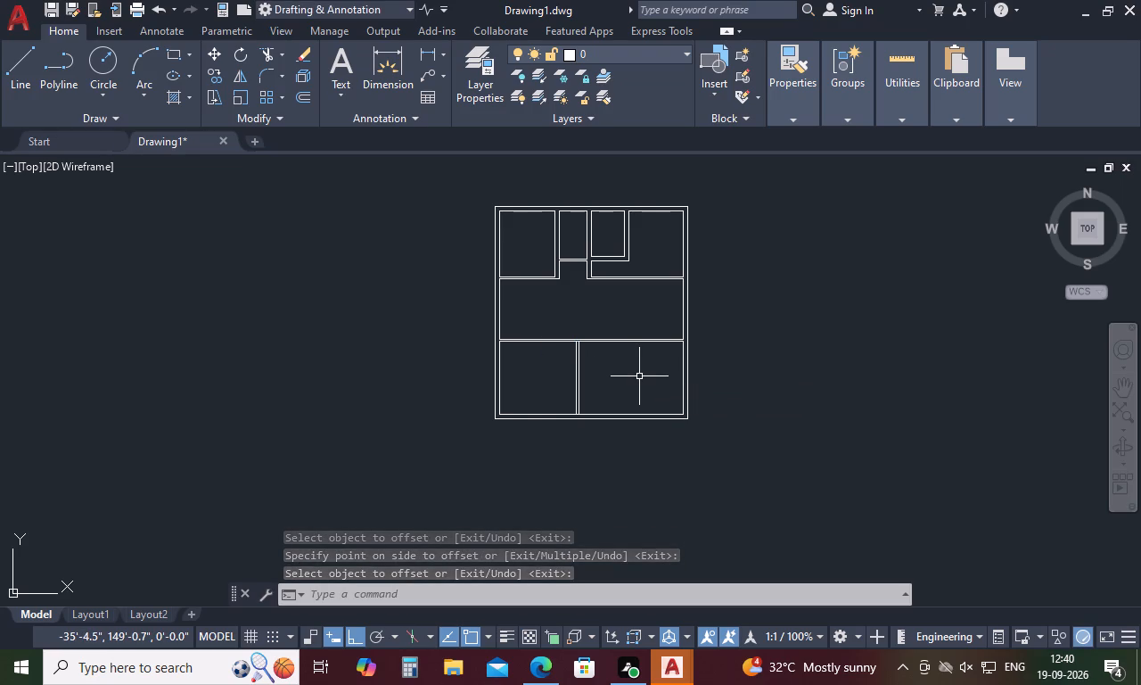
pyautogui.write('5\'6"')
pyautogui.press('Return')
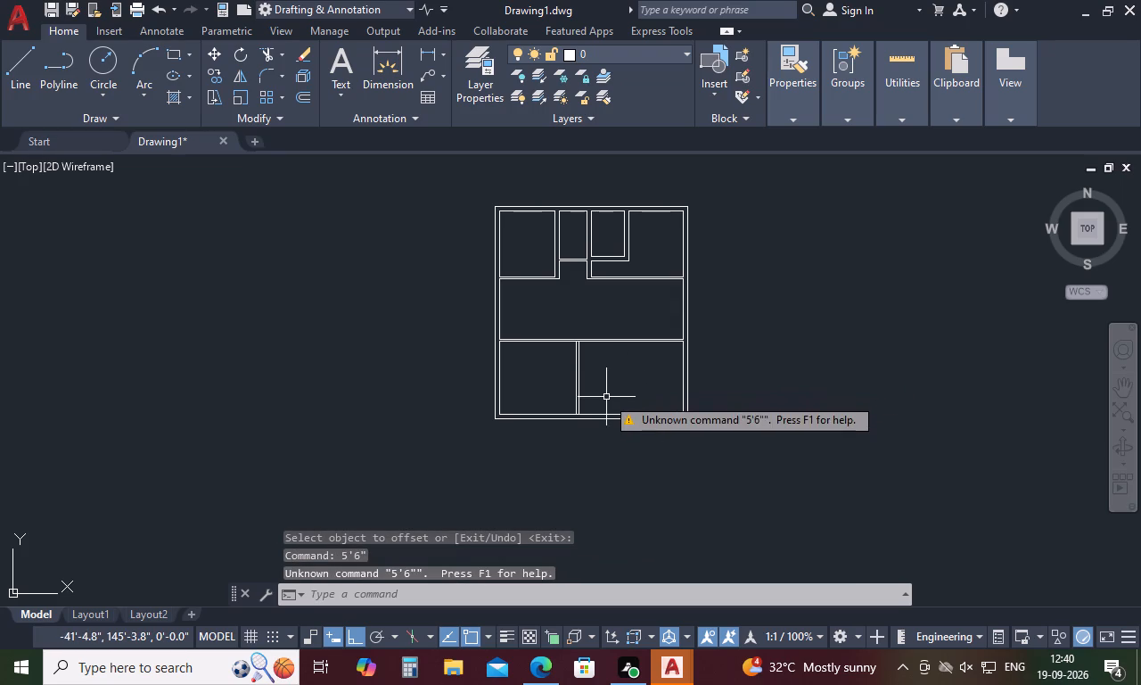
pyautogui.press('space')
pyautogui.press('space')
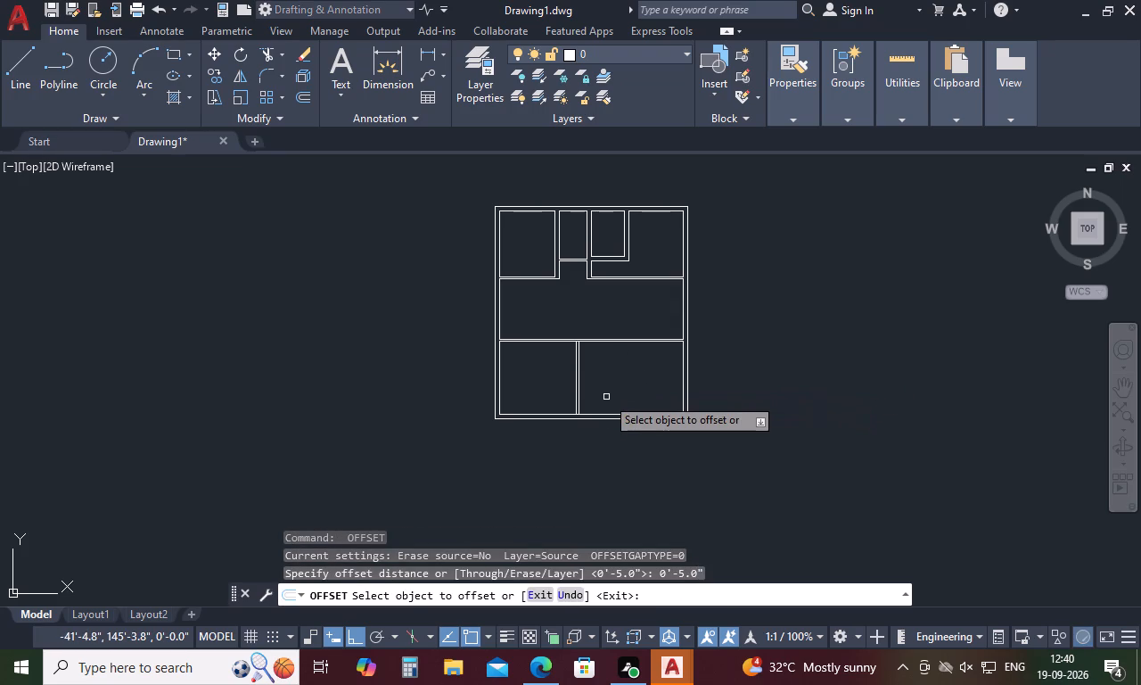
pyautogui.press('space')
# Offset the right line of the 5" partition 5'6" to the right.
pyautogui.write('O')
pyautogui.press('space')
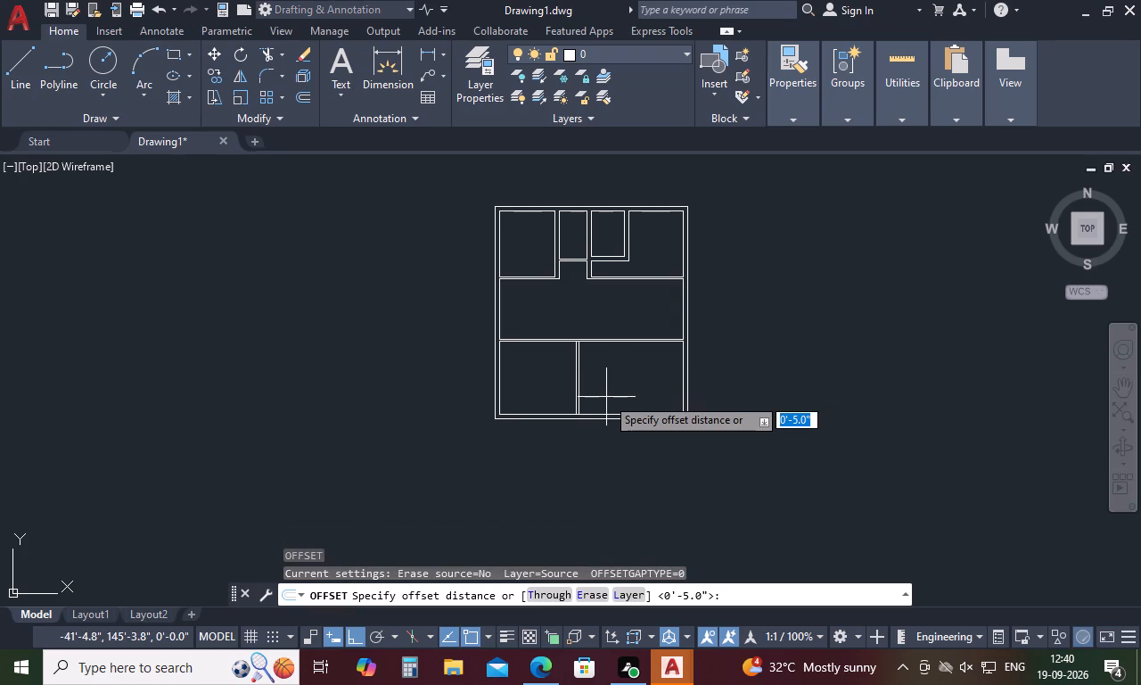
pyautogui.write("5.5'")
pyautogui.press('space')
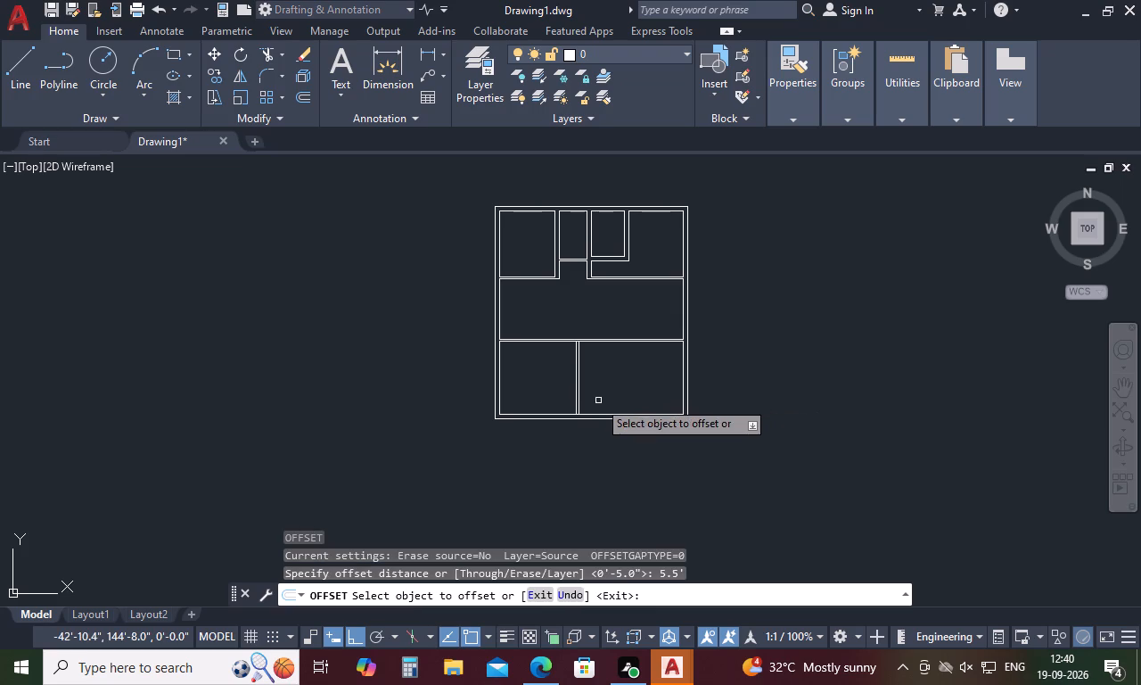
pyautogui.click(580, 411)
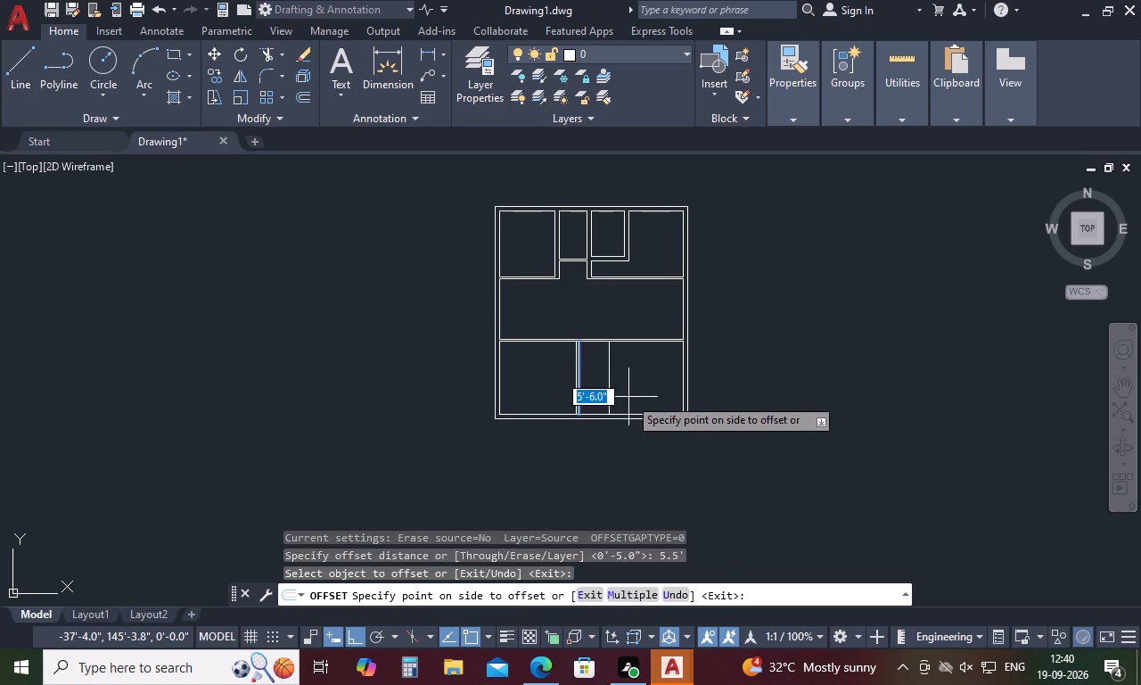
pyautogui.click(628, 397)
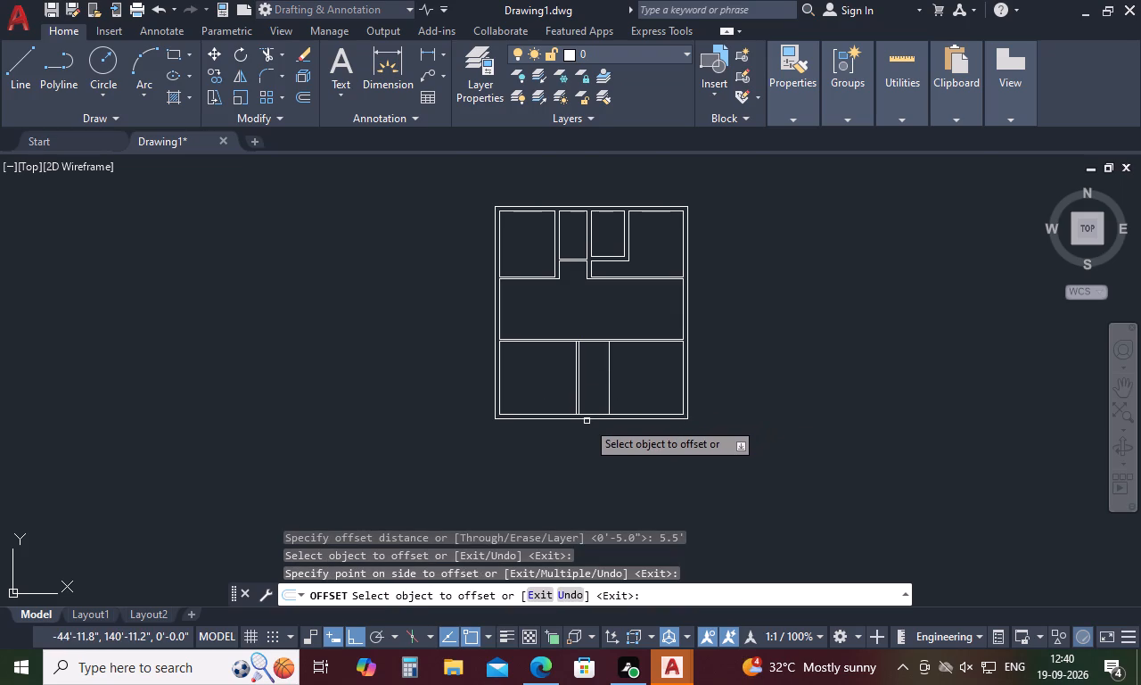
pyautogui.scroll(3, 587, 421)
pyautogui.press('space')
# Offset the vertical line bounding the 5'6" wide middle space 10" to the right.
pyautogui.press('space')
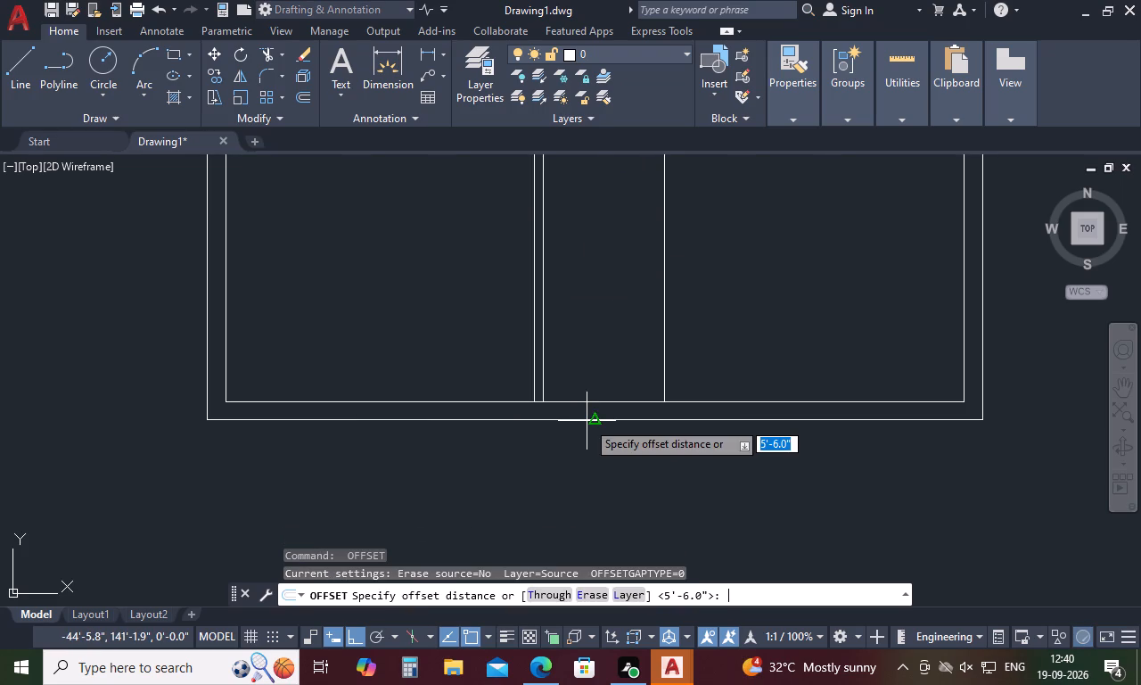
pyautogui.write('10')
pyautogui.press('space')
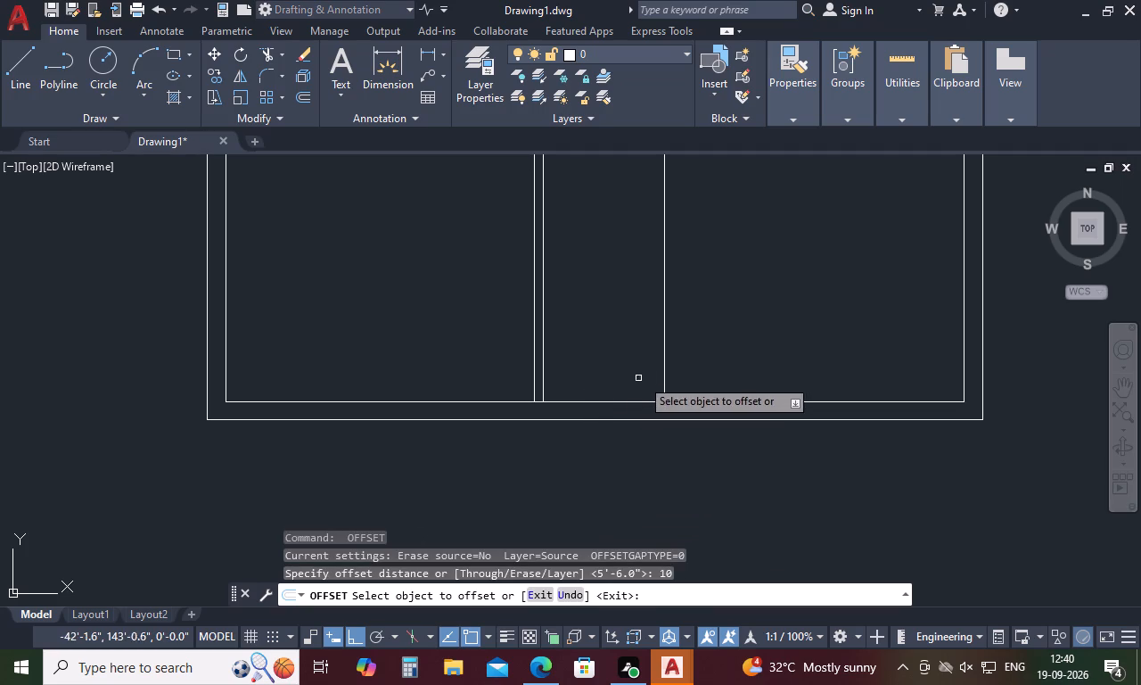
pyautogui.click(662, 351)
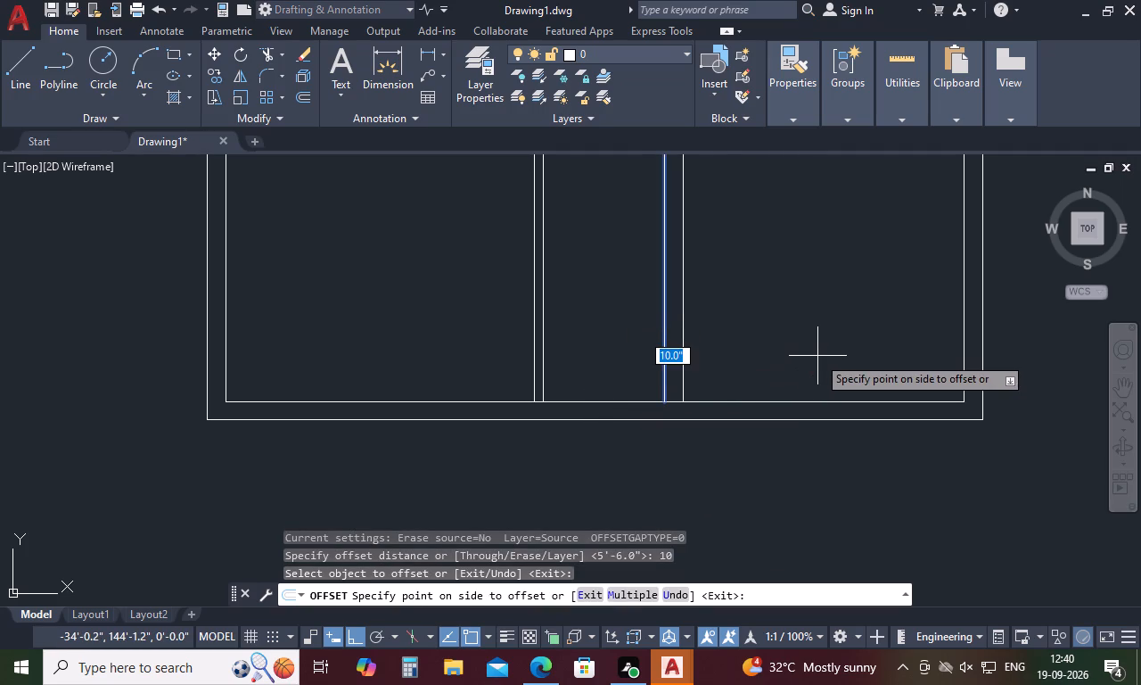
pyautogui.click(817, 356)
pyautogui.scroll(-2, 654, 435)
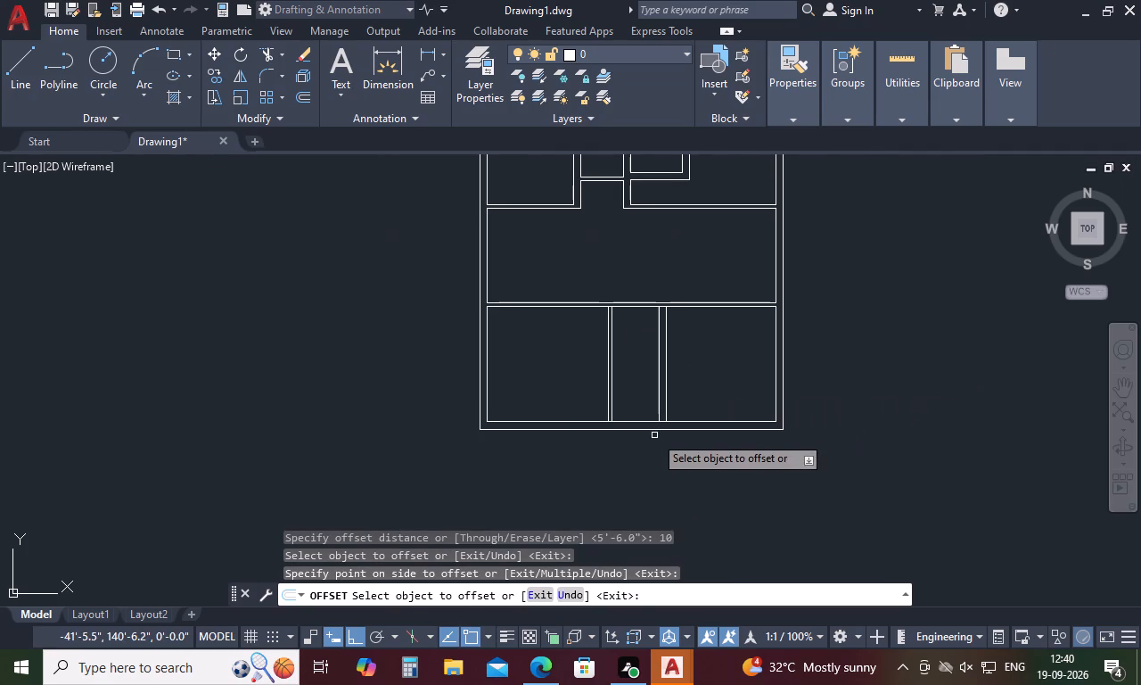
pyautogui.press('space')
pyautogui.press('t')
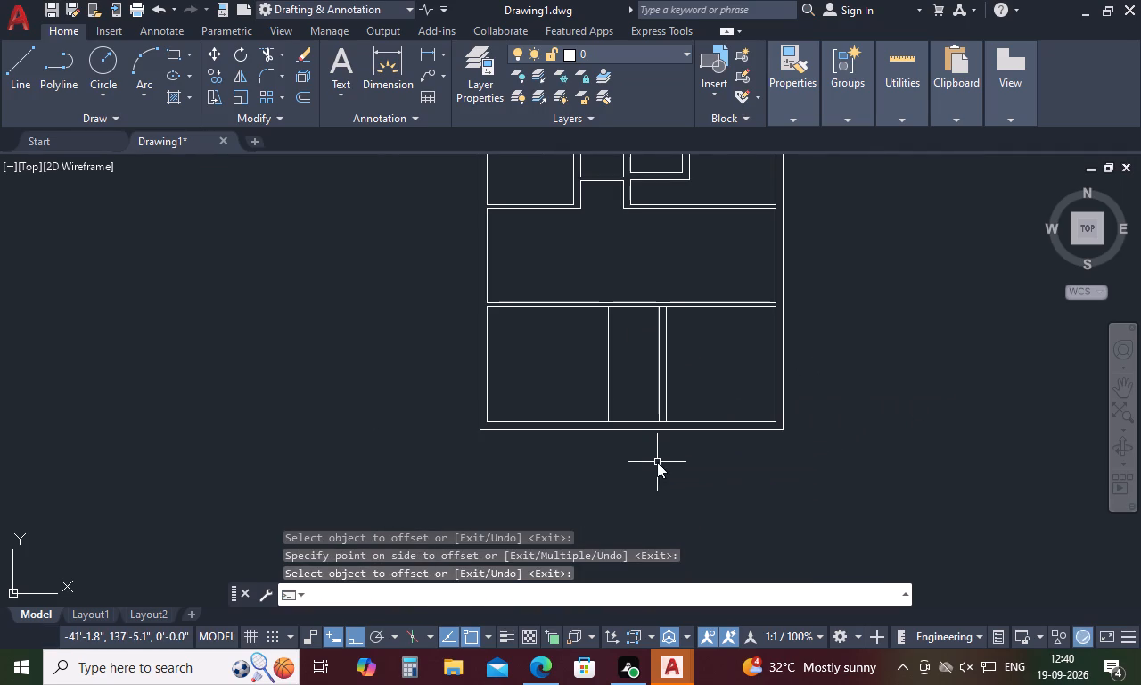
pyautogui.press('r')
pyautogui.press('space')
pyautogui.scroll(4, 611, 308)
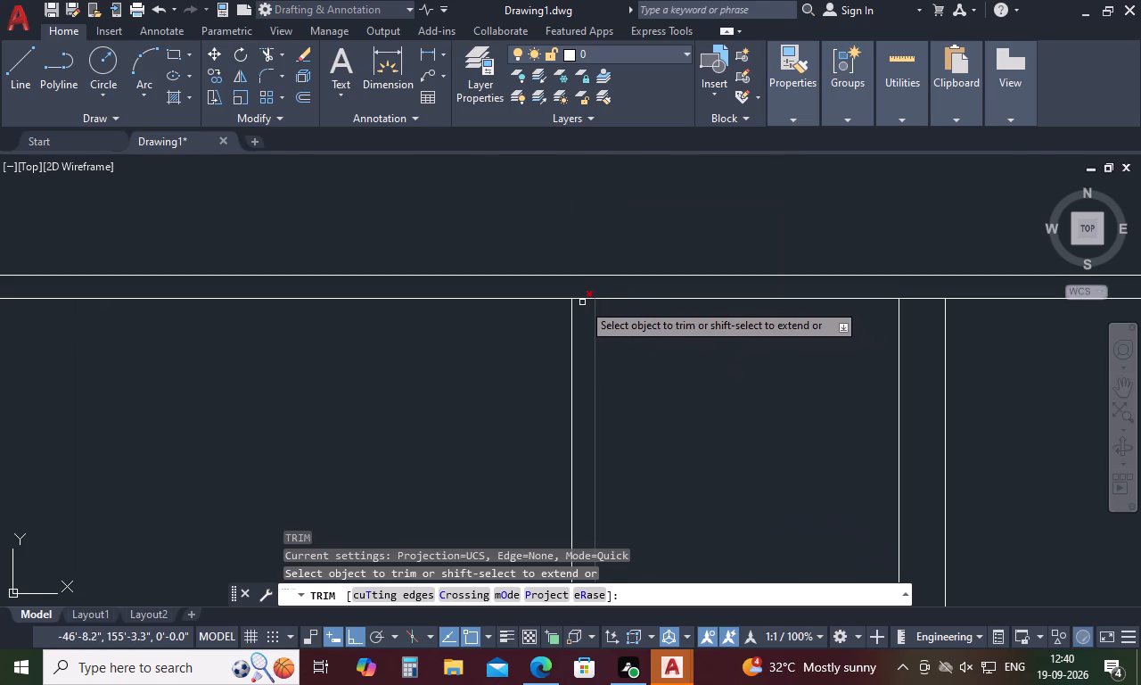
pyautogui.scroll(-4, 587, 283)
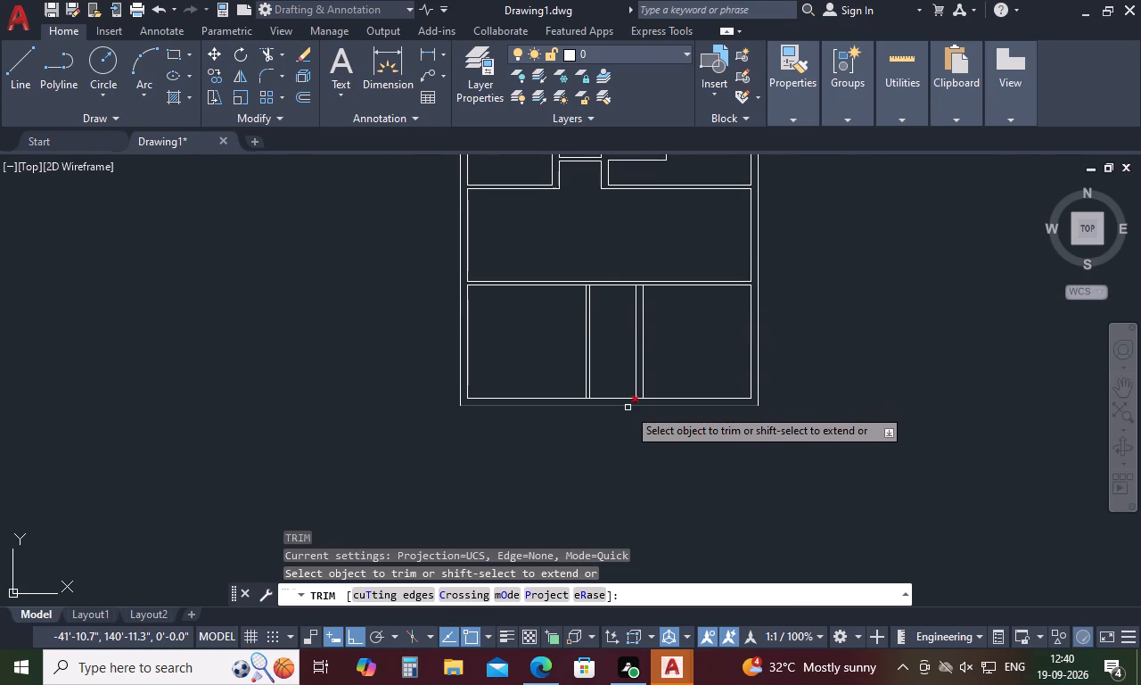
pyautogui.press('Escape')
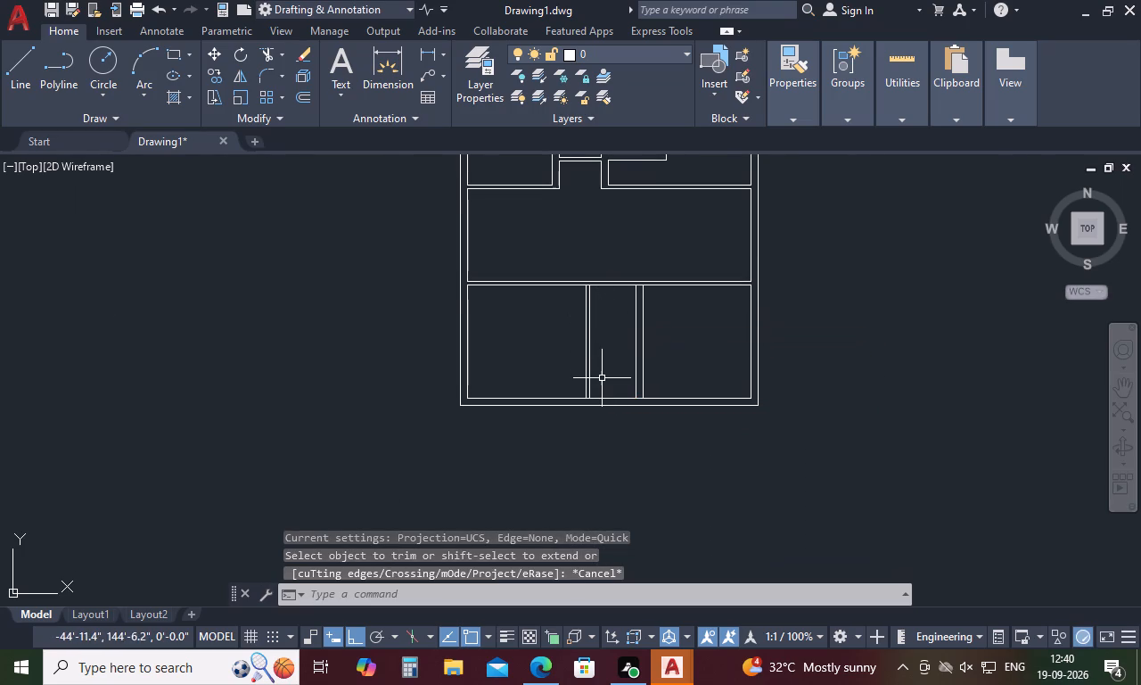
# Trim the bottom inner wall line where it crosses the 5" and 10" vertical partitions of the lower row.
pyautogui.write('TR')
pyautogui.press('space')
pyautogui.scroll(3, 592, 398)
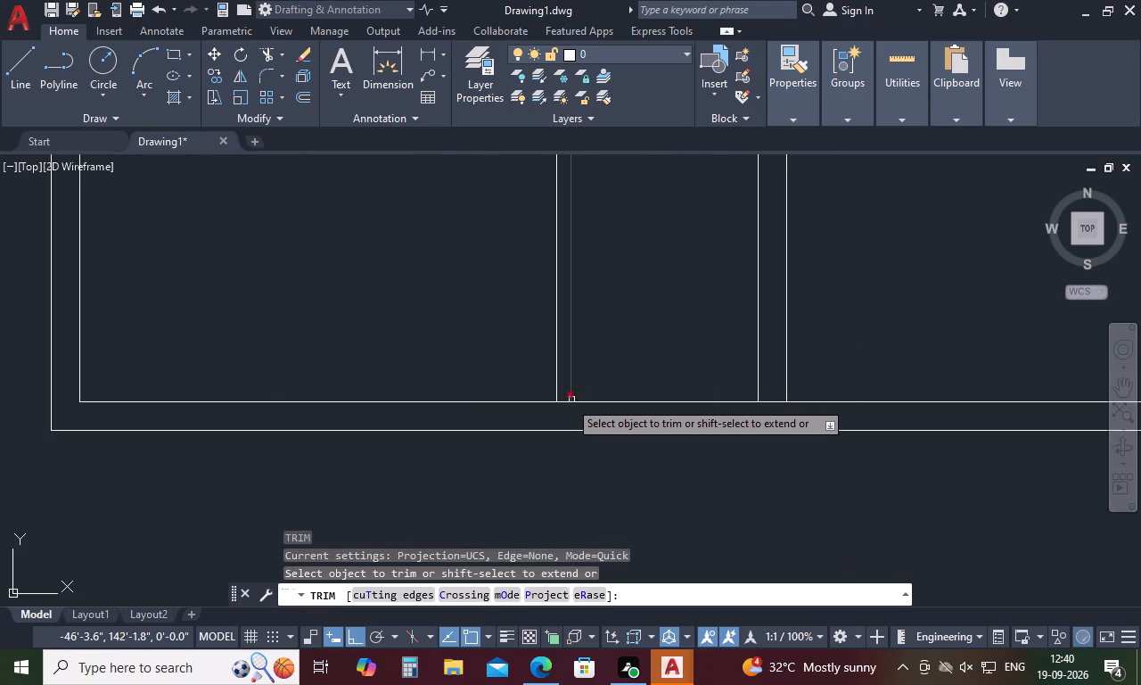
pyautogui.click(563, 400)
pyautogui.click(563, 406)
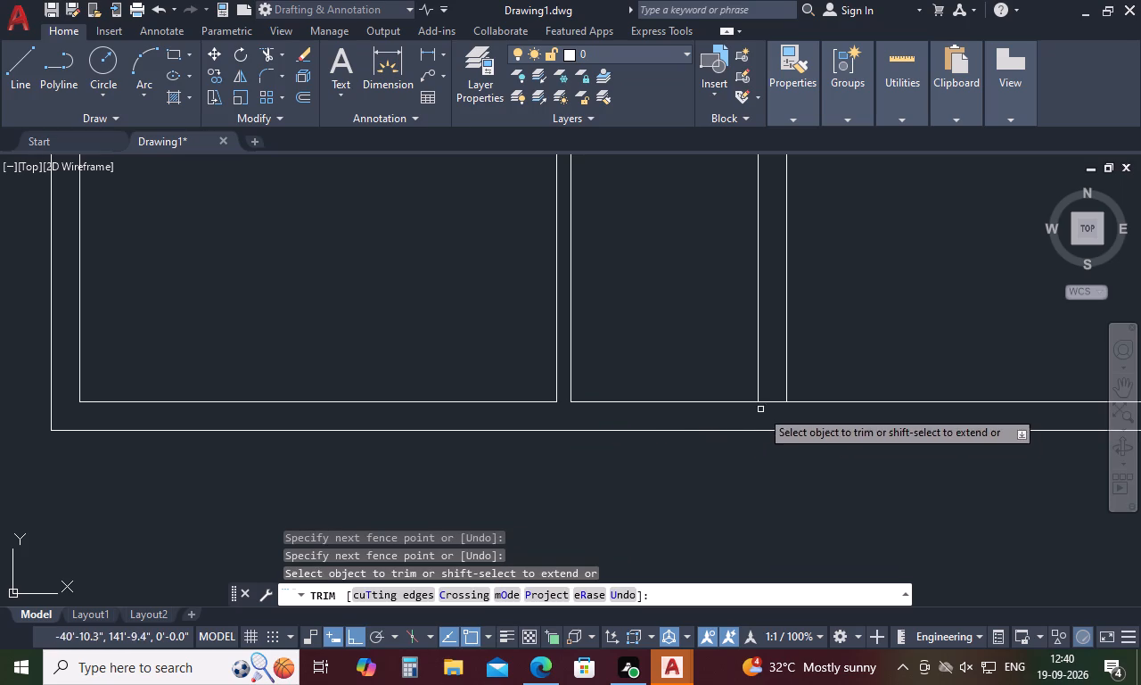
pyautogui.click(776, 399)
pyautogui.click(774, 412)
pyautogui.press('Escape')
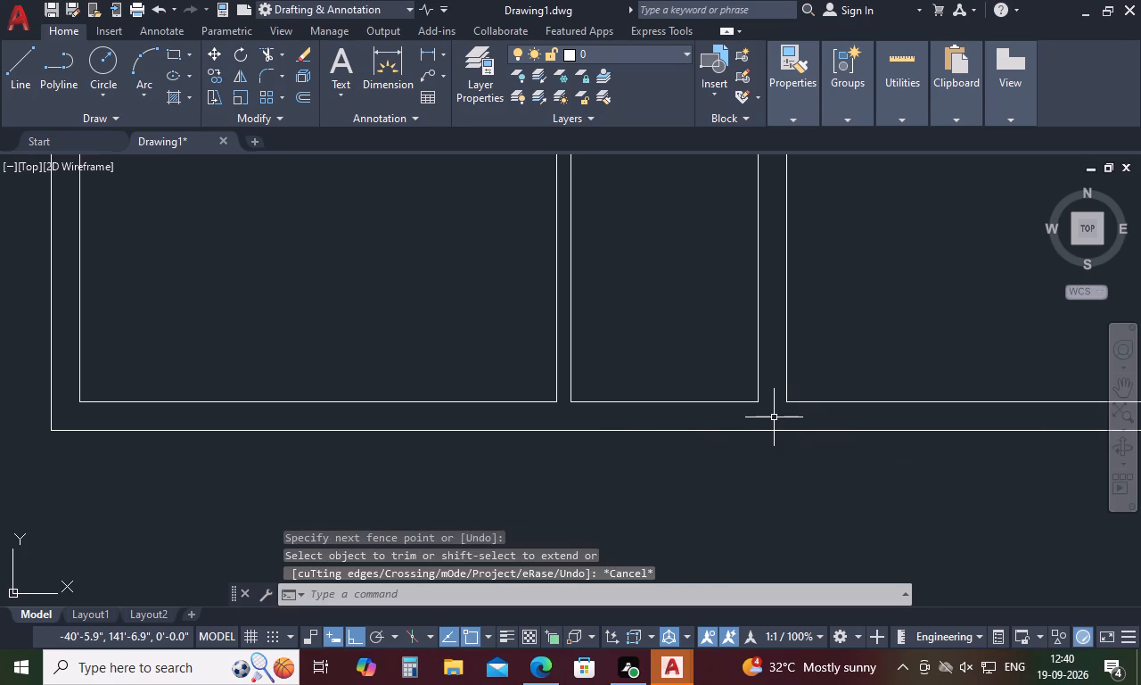
# Offset the bottom inner wall line of the lower row's middle space 8.5' upward.
pyautogui.write('O')
pyautogui.press('space')
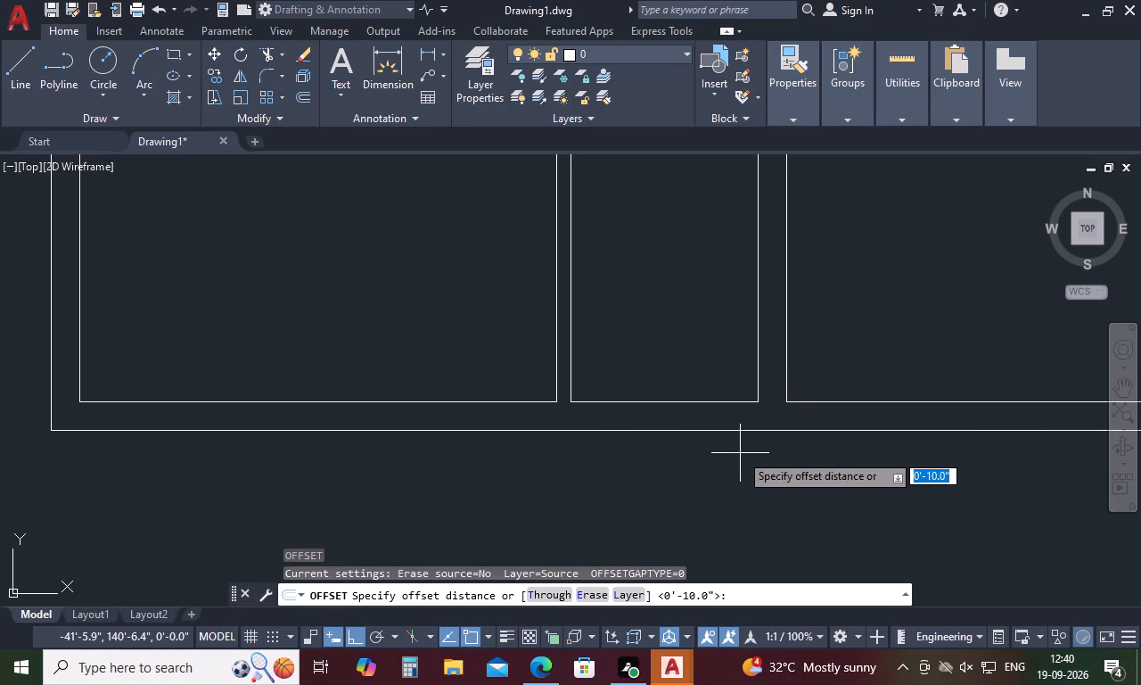
pyautogui.press('8')
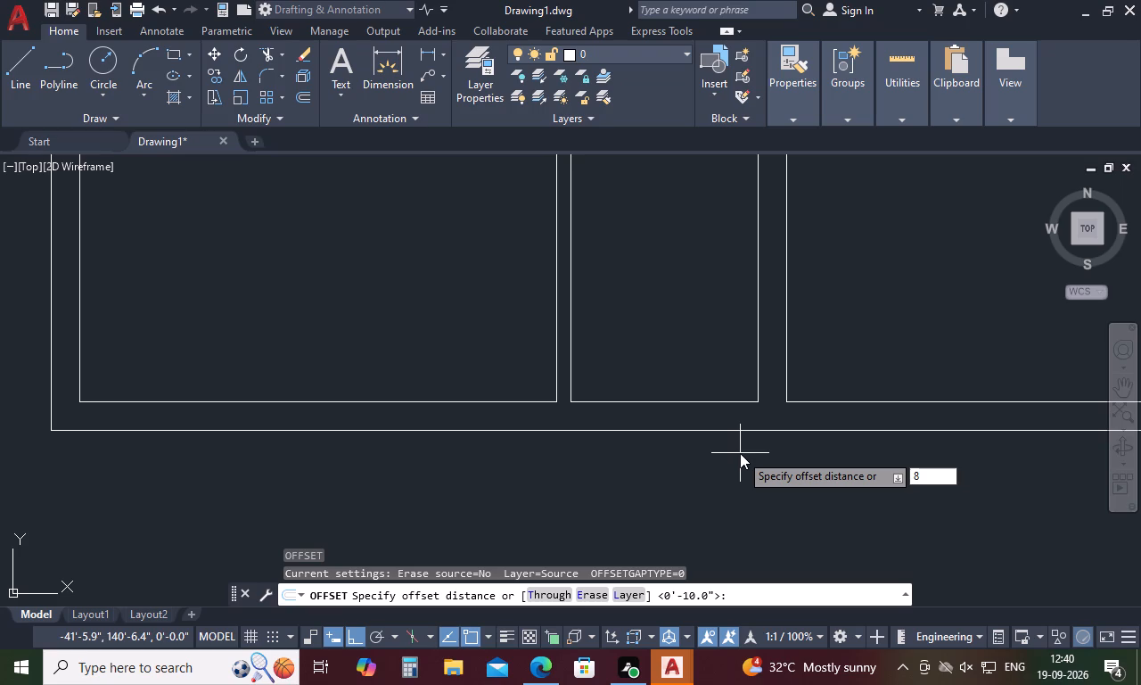
pyautogui.write(".5'")
pyautogui.press('space')
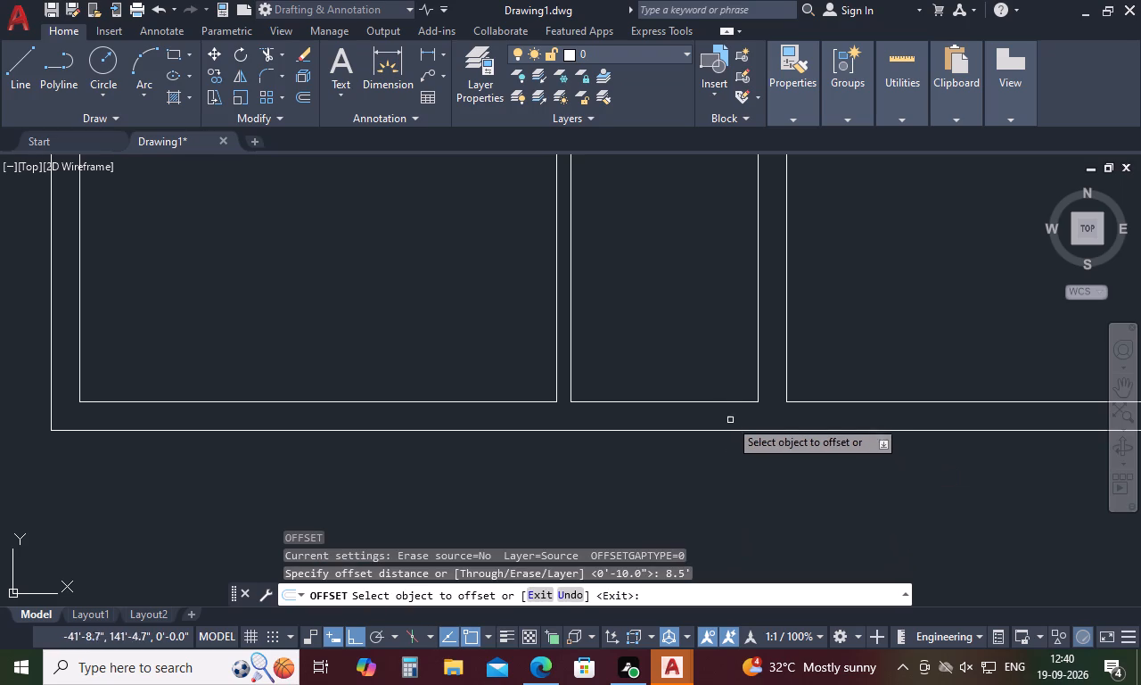
pyautogui.click(724, 402)
pyautogui.scroll(-2, 724, 402)
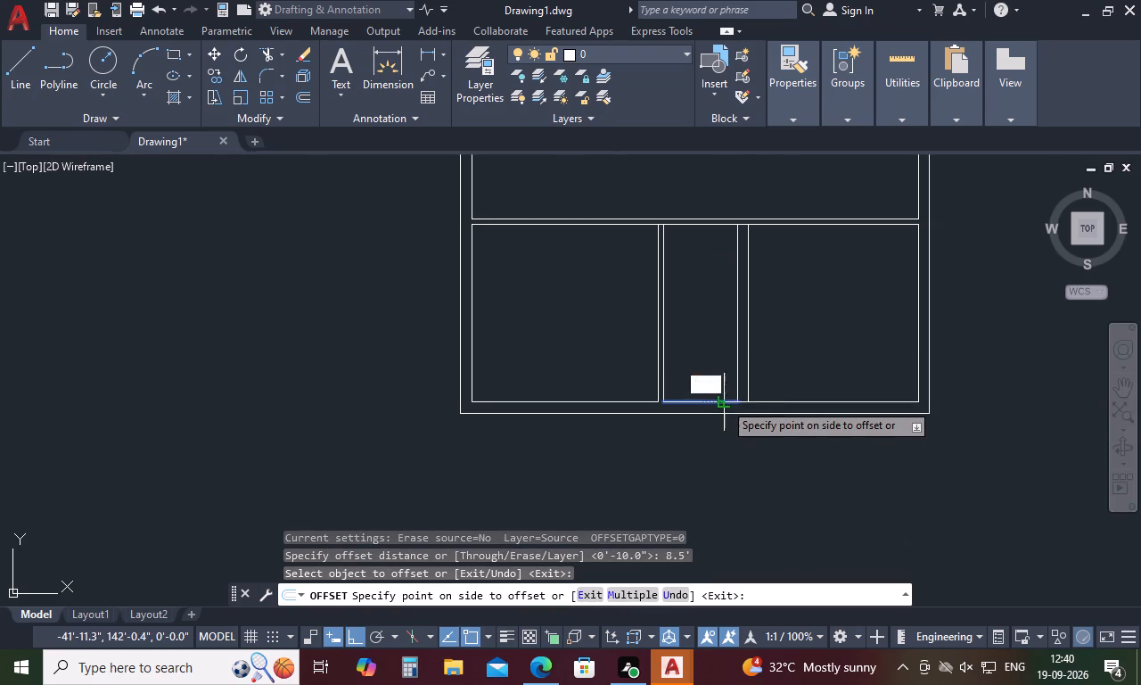
pyautogui.click(726, 364)
pyautogui.press('space')
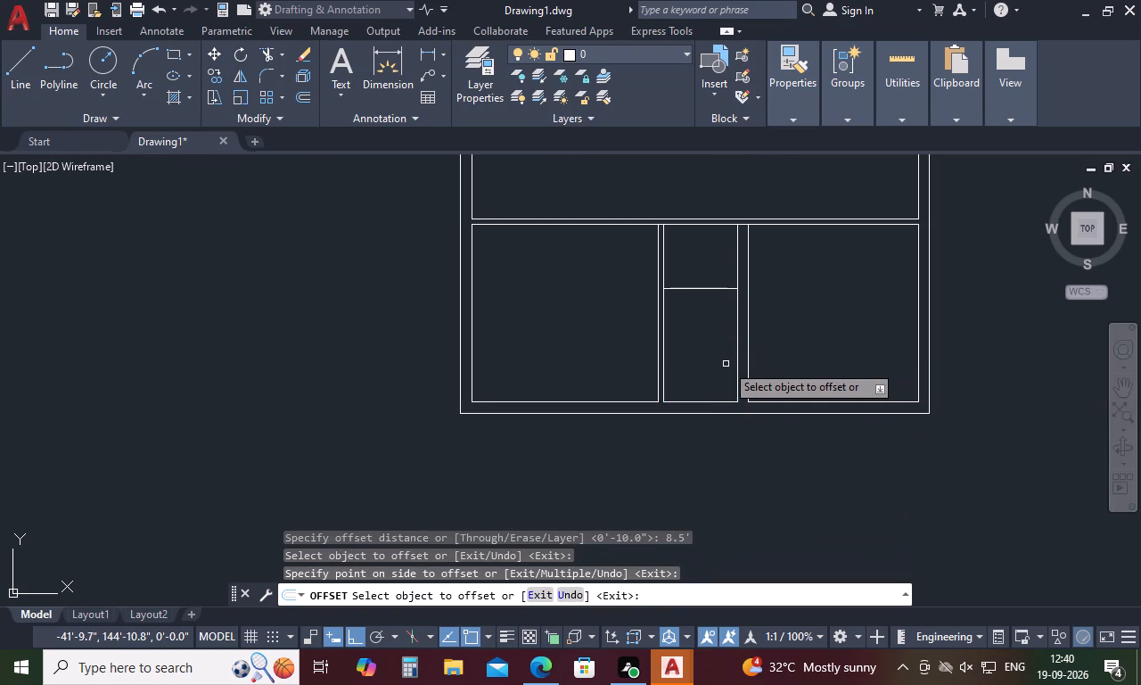
# Offset the new horizontal line in the lower row's middle space 5" upward.
pyautogui.press('space')
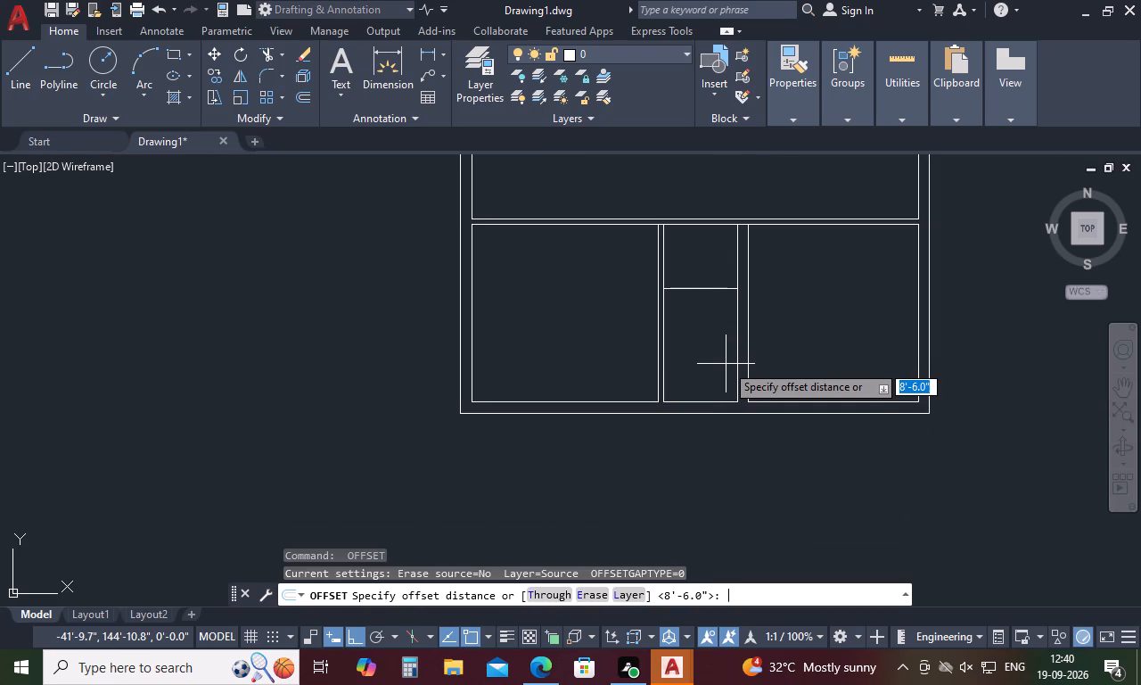
pyautogui.write('5')
pyautogui.press('space')
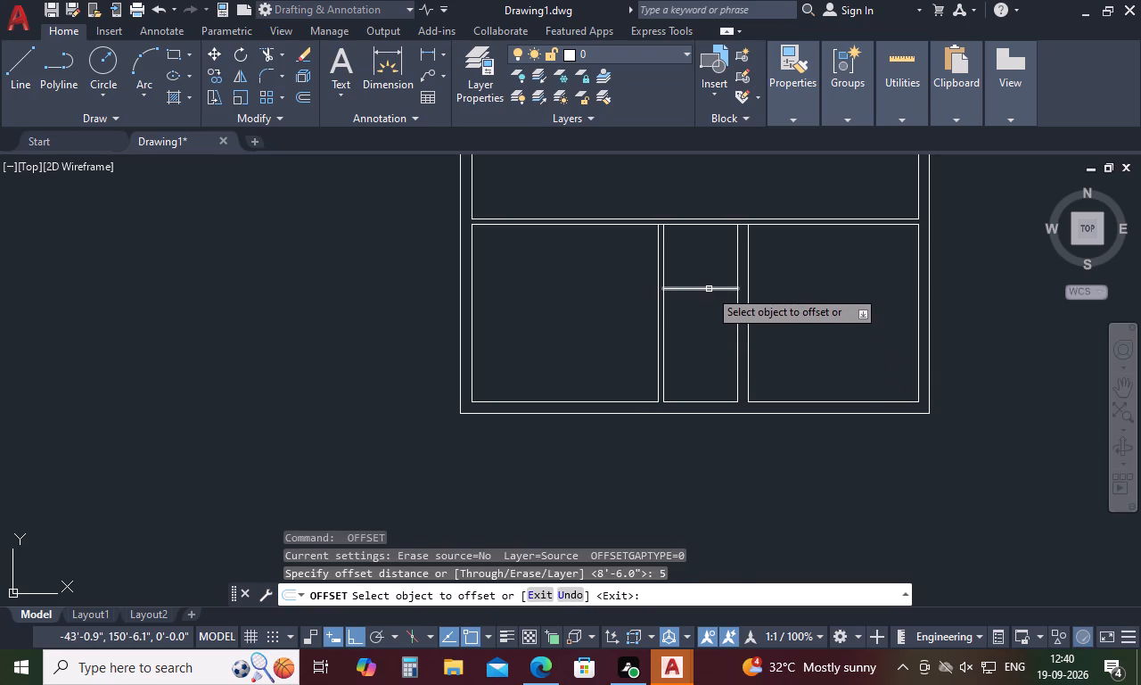
pyautogui.click(709, 289)
pyautogui.click(710, 261)
pyautogui.press('Escape')
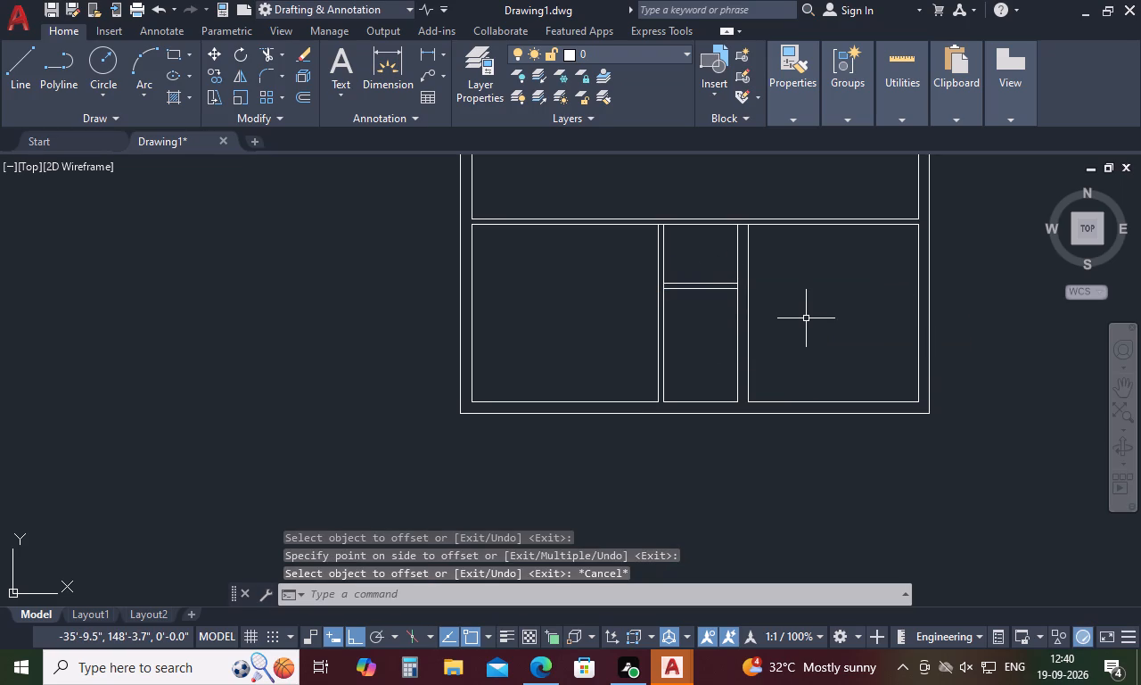
# Extend both vertical lines bounding the middle space up to the upper line of the horizontal wall above.
pyautogui.write('EX')
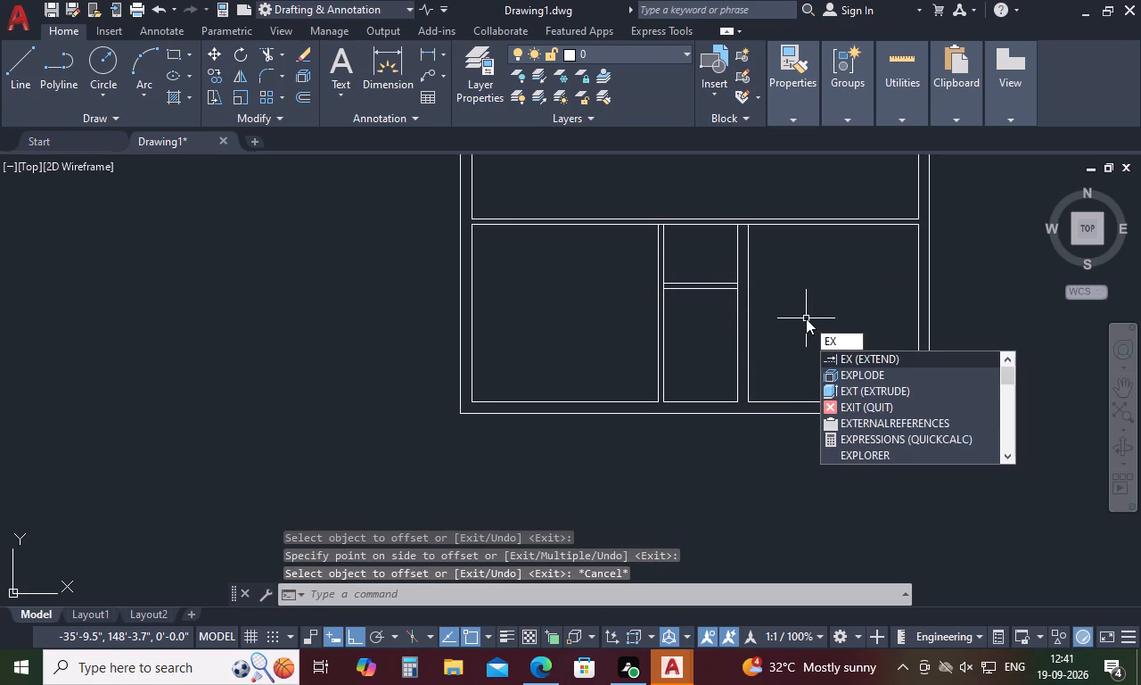
pyautogui.press('space')
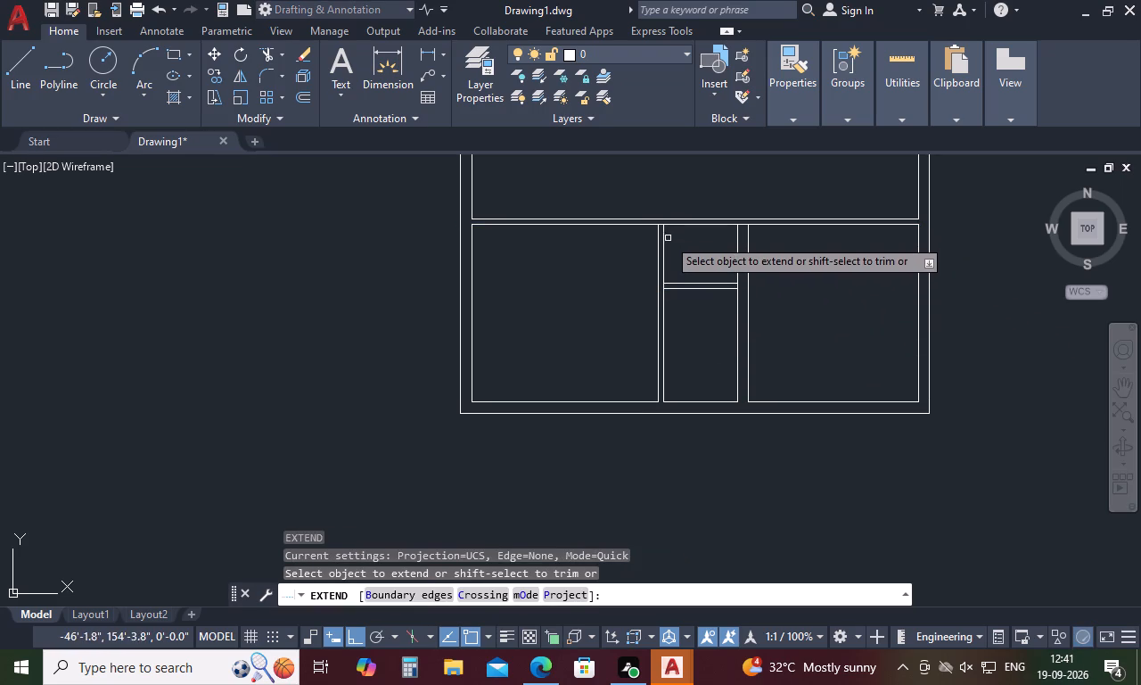
pyautogui.click(666, 242)
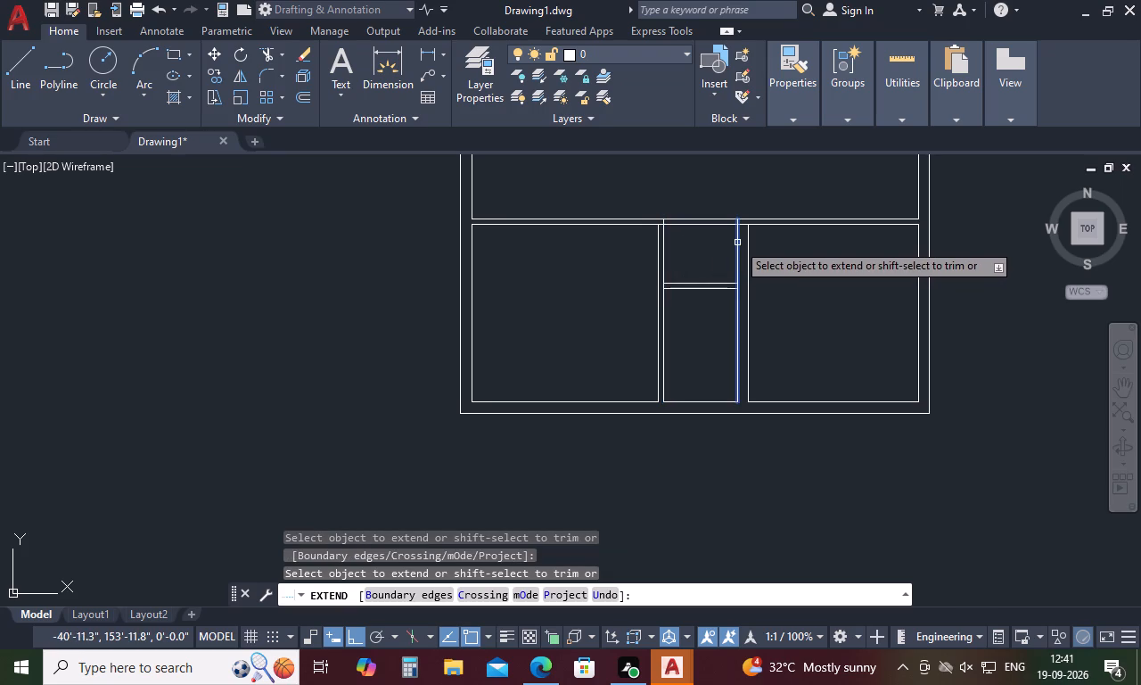
pyautogui.click(737, 243)
pyautogui.press('Escape')
# Trim both lines of the horizontal wall above the middle space to open it to the 11' deep space.
pyautogui.write('TR')
pyautogui.press('space')
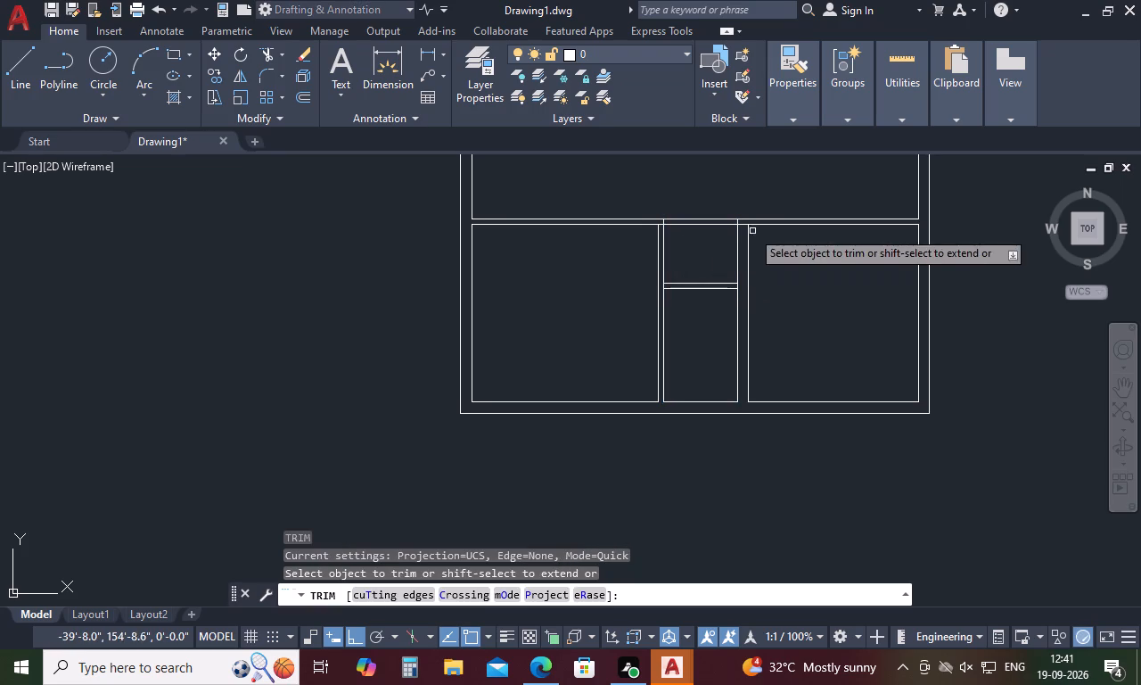
pyautogui.moveTo(705, 206); pyautogui.dragTo(700, 238)
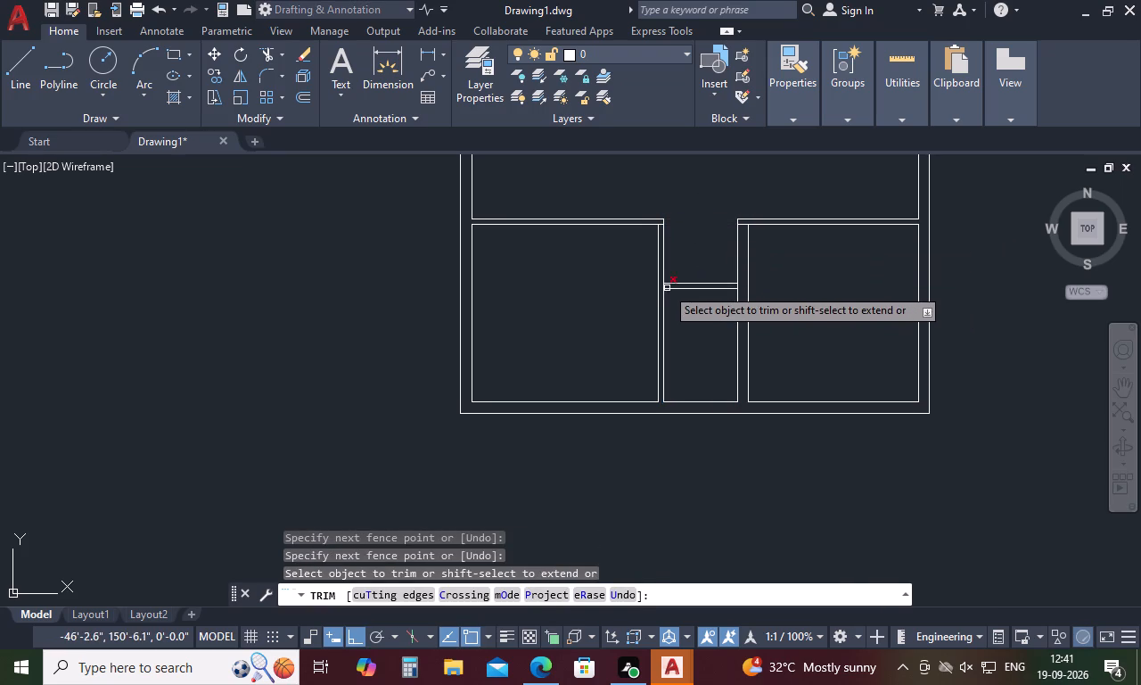
# Trim the middle space's two vertical bounding lines where the 5" horizontal partition meets them.
pyautogui.scroll(4, 666, 285)
pyautogui.moveTo(657, 288); pyautogui.dragTo(624, 302)
pyautogui.scroll(-4, 624, 302)
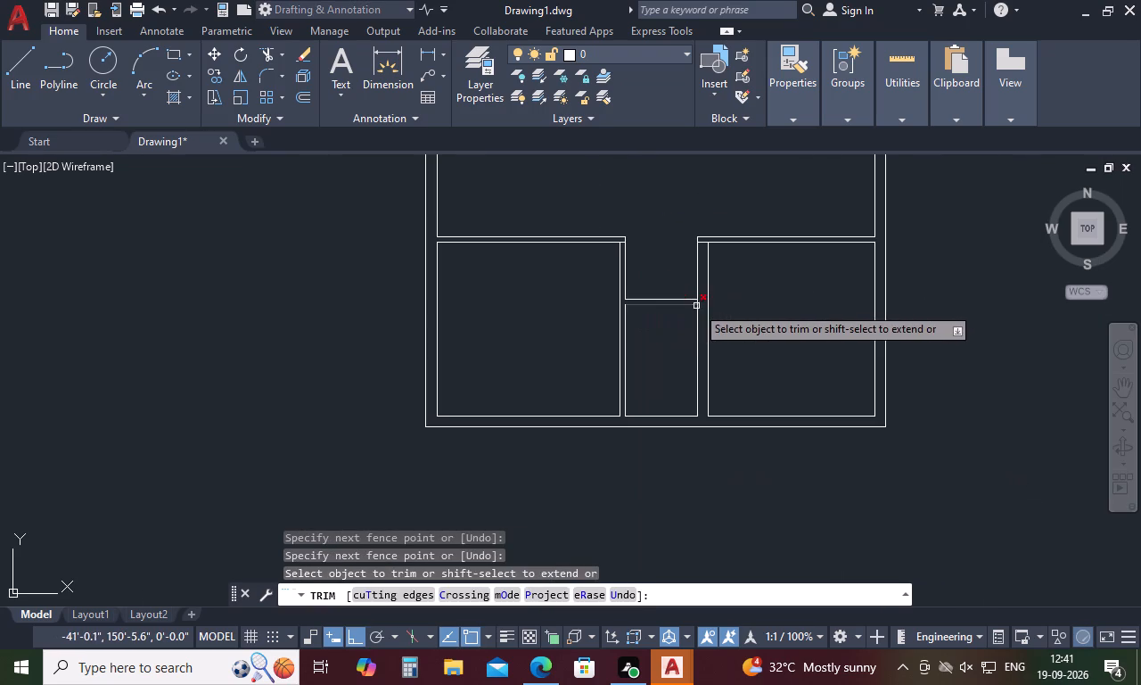
pyautogui.scroll(3, 696, 306)
pyautogui.moveTo(702, 280); pyautogui.dragTo(677, 290)
pyautogui.scroll(-4, 677, 290)
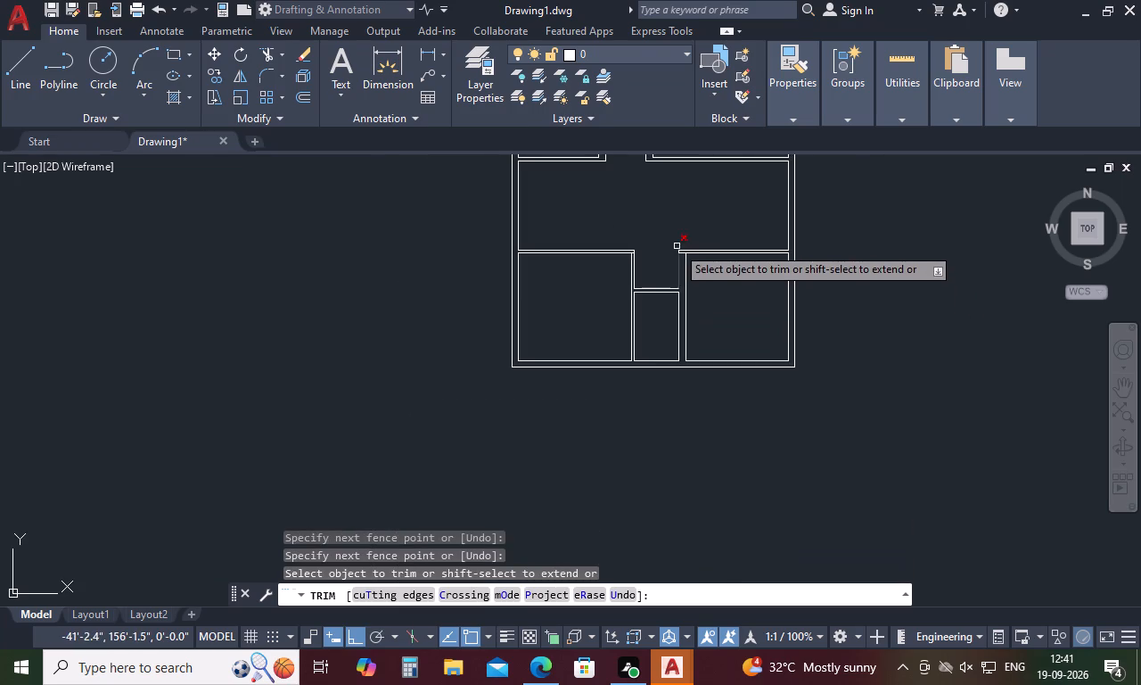
# Trim the lower horizontal wall line's leftover pieces across the tops of the 10" and 5" vertical partitions.
pyautogui.scroll(5, 677, 246)
pyautogui.moveTo(702, 303); pyautogui.dragTo(702, 346)
pyautogui.scroll(-4, 702, 350)
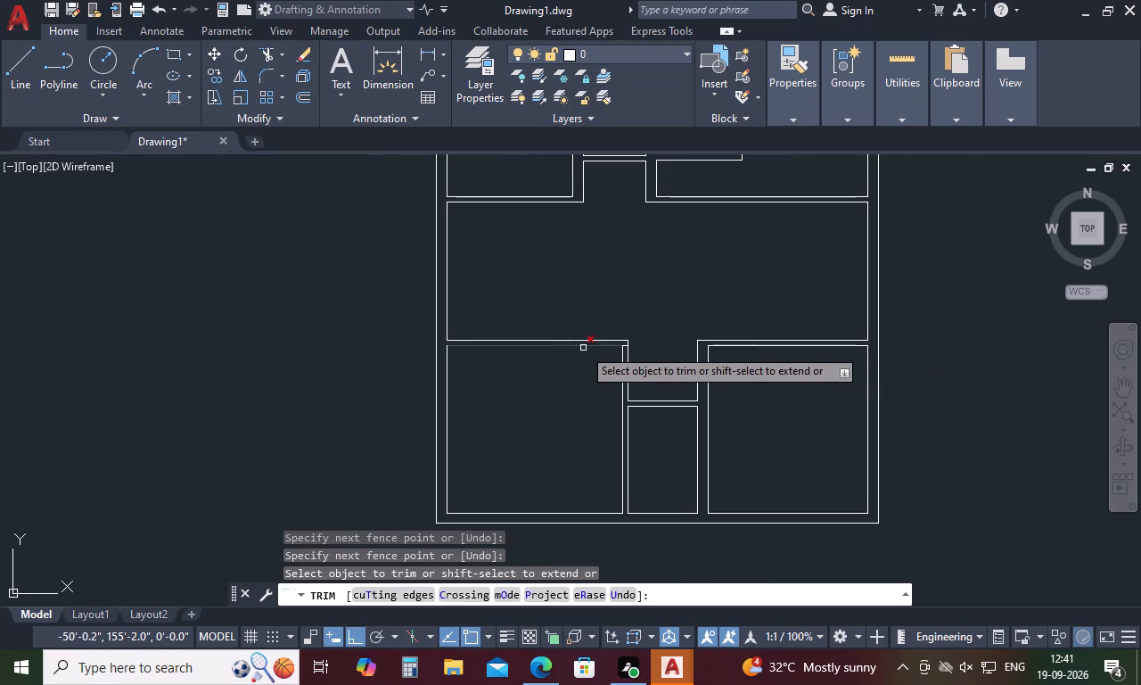
pyautogui.scroll(4, 617, 342)
pyautogui.moveTo(650, 349); pyautogui.dragTo(658, 391)
pyautogui.scroll(-4, 658, 376)
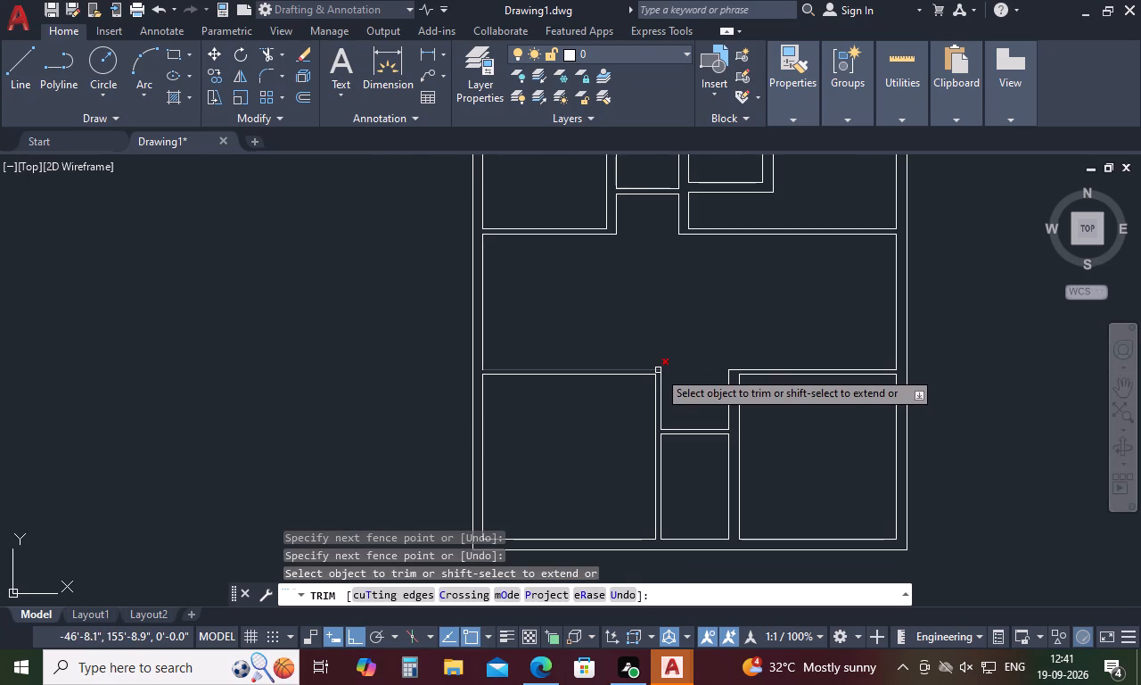
pyautogui.scroll(-1, 652, 360)
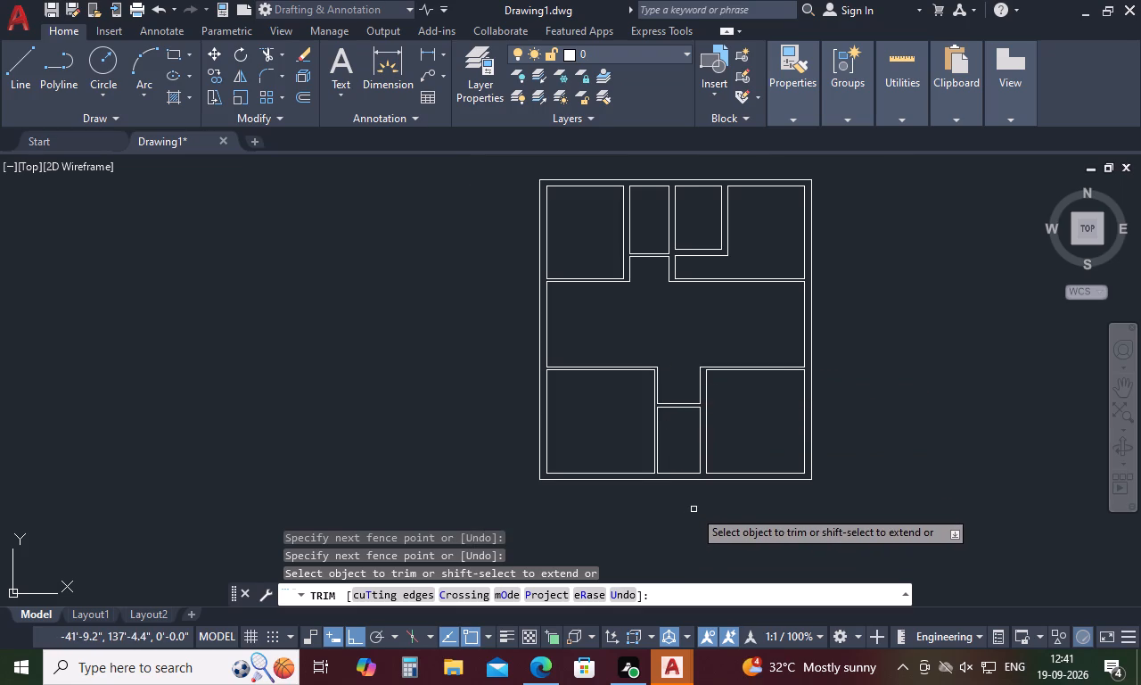
pyautogui.scroll(2, 774, 522)
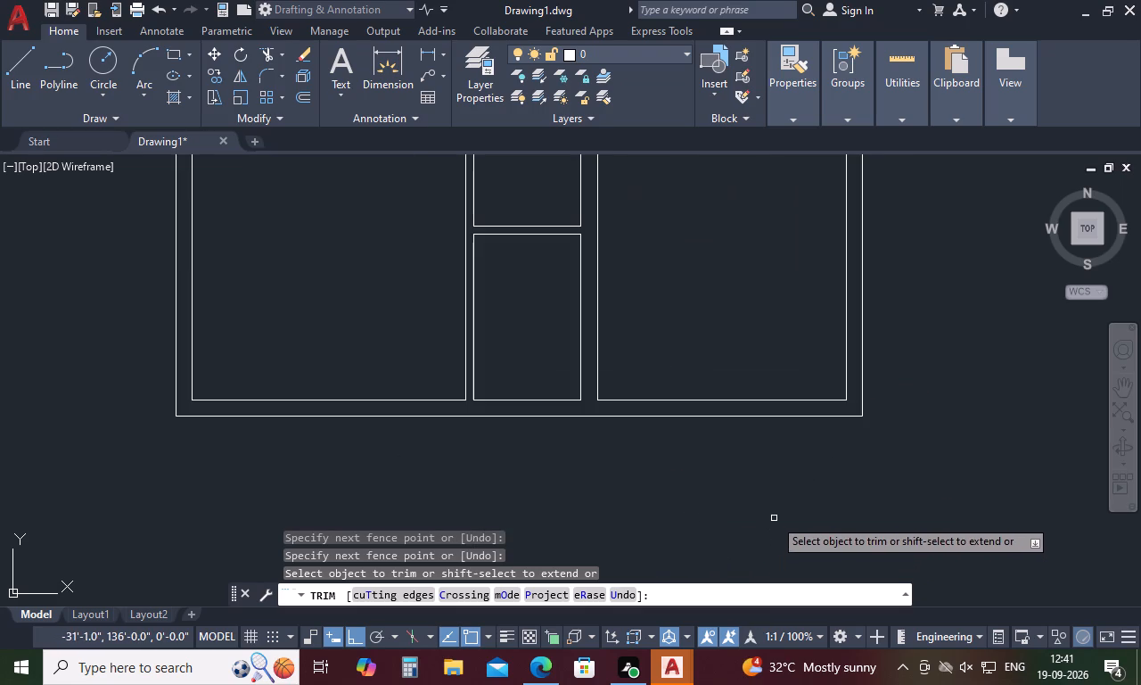
pyautogui.press('Escape')
# Offset the bottom inner wall line of the lower row's right room 5' upward.
pyautogui.press('o')
pyautogui.press('space')
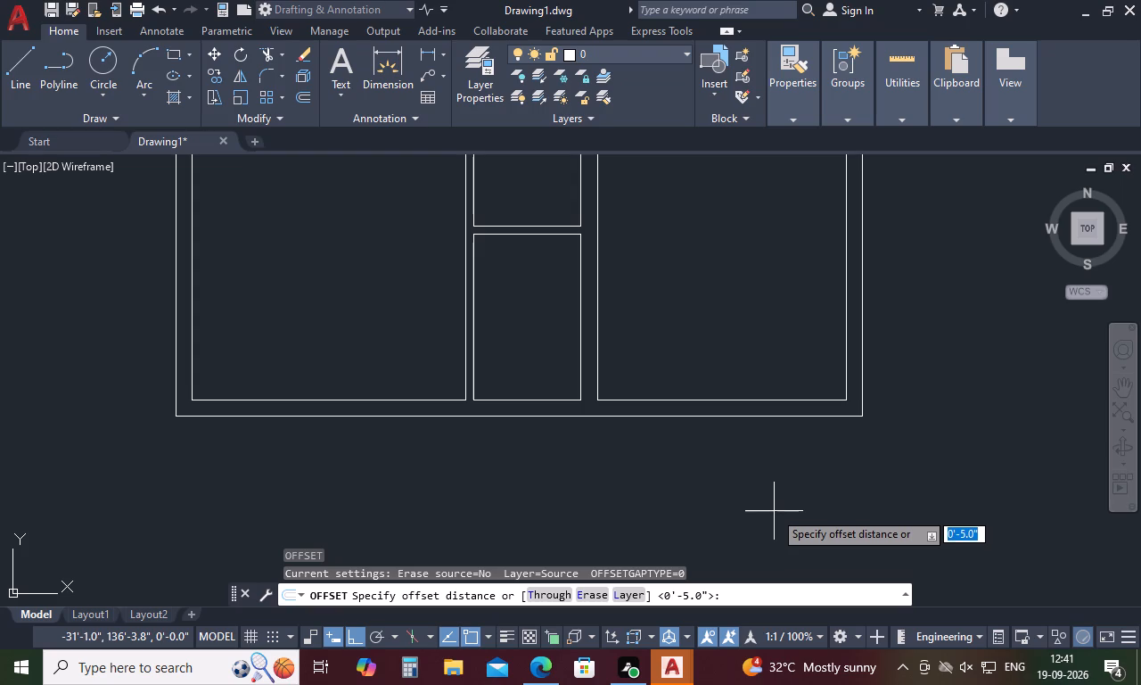
pyautogui.press('5')
pyautogui.press("'")
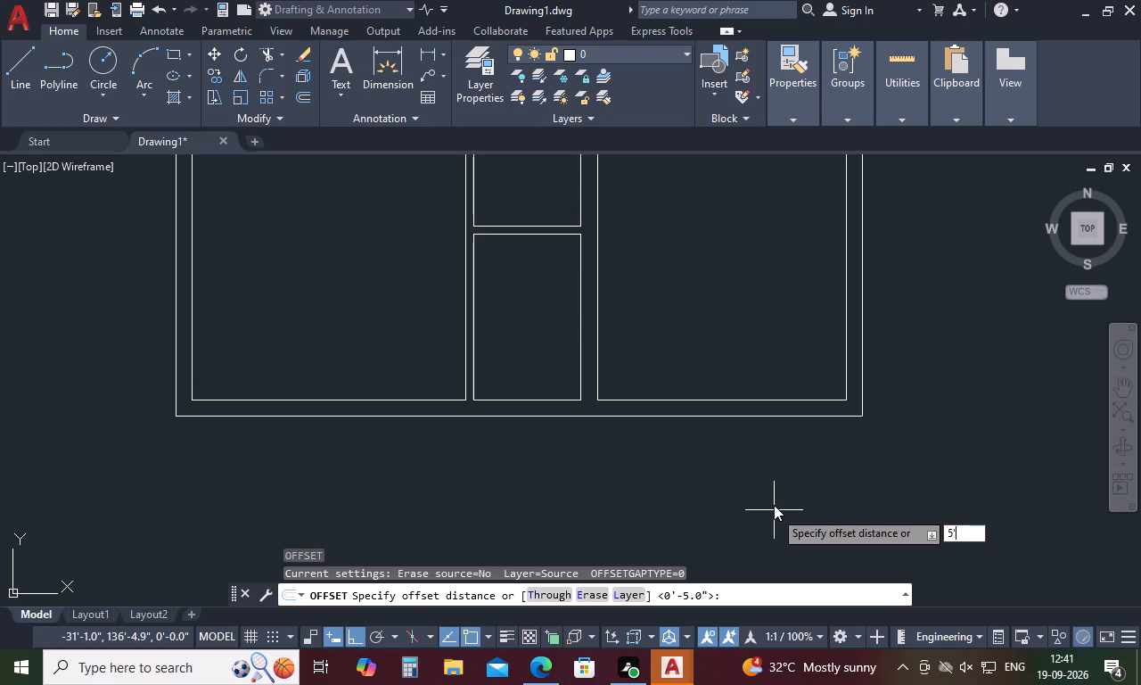
pyautogui.press('space')
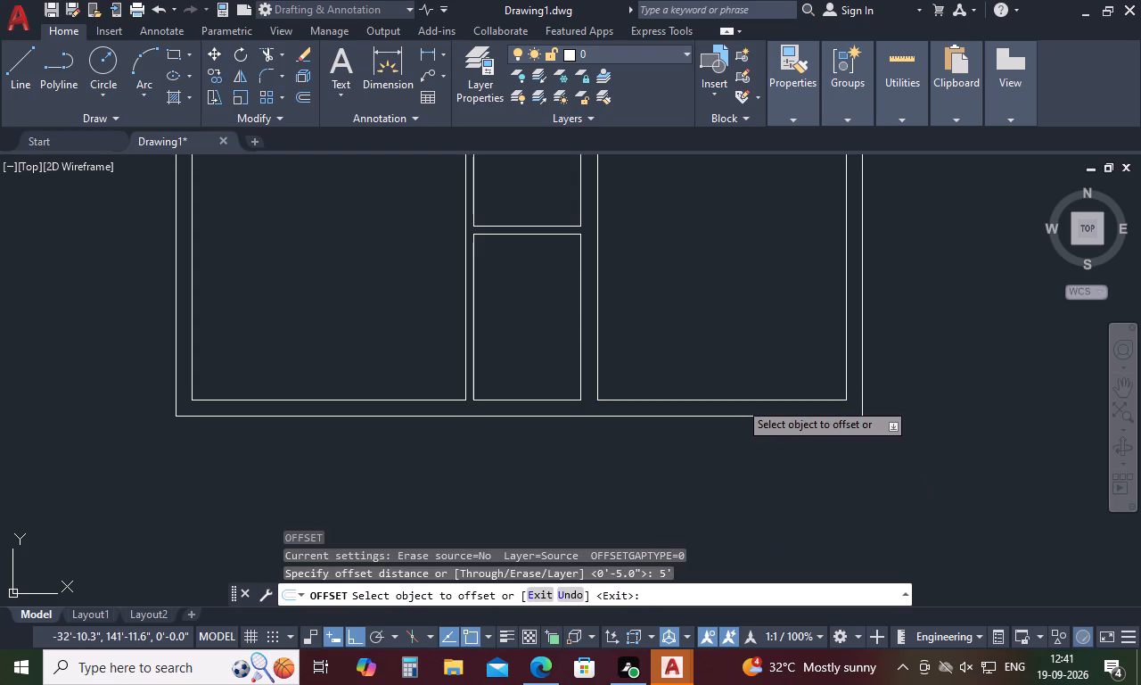
pyautogui.click(739, 401)
pyautogui.click(738, 331)
pyautogui.press('space')
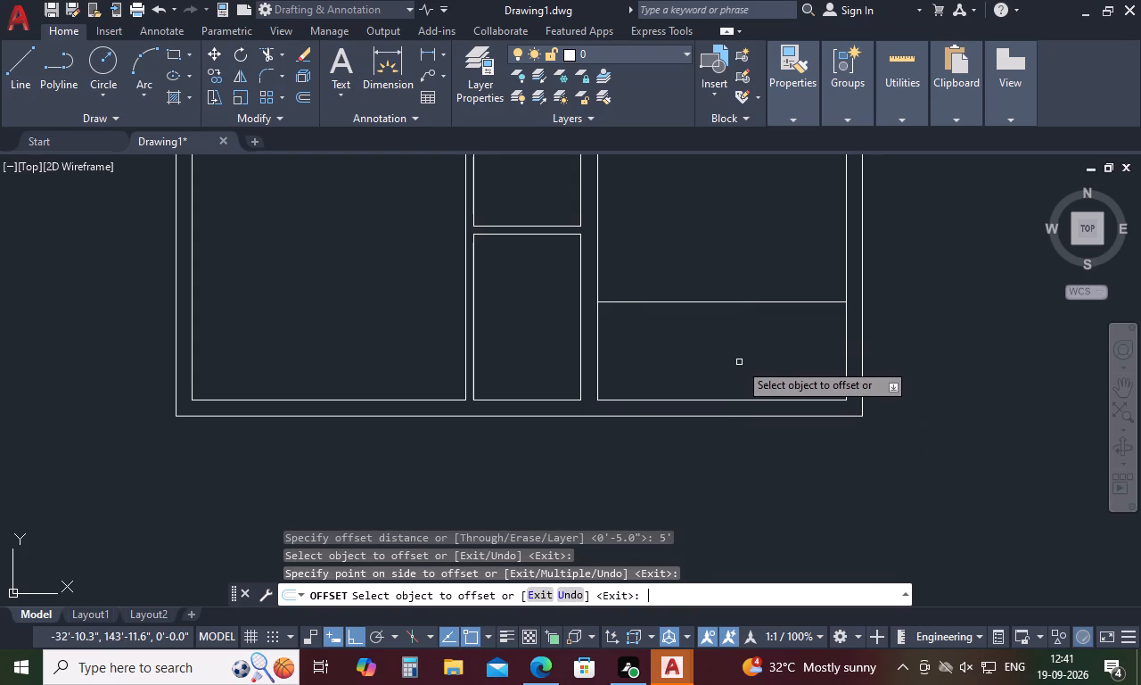
# Offset the new horizontal line in the lower row's right room 5" upward.
pyautogui.press('space')
pyautogui.write('5')
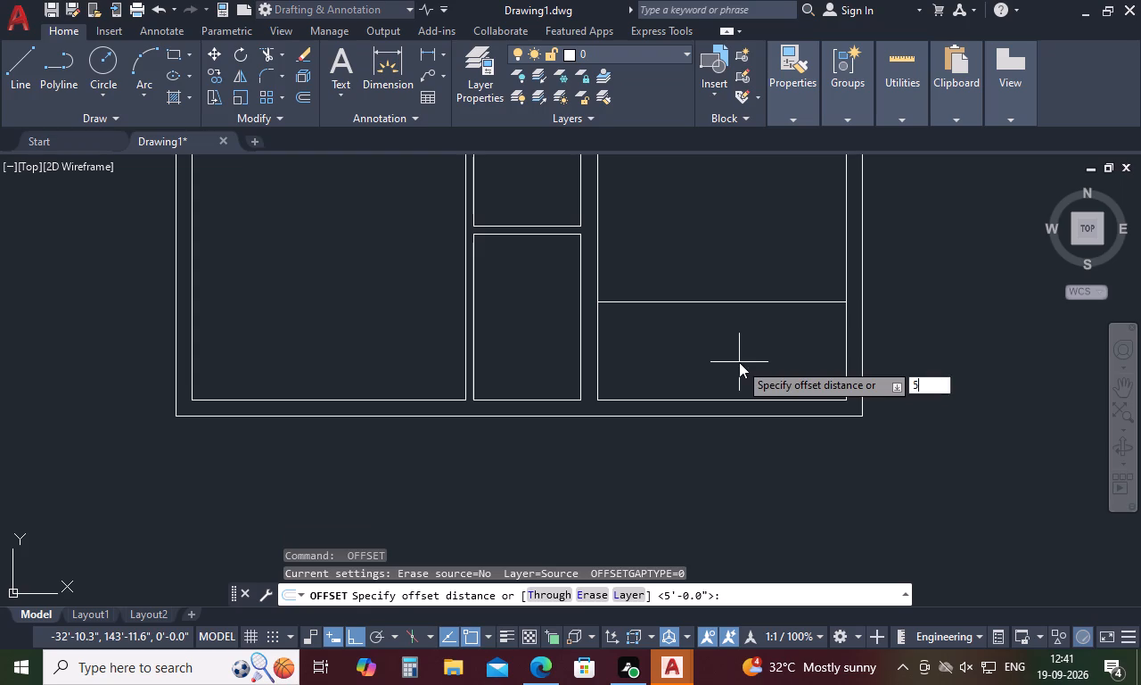
pyautogui.press('space')
pyautogui.click(738, 301)
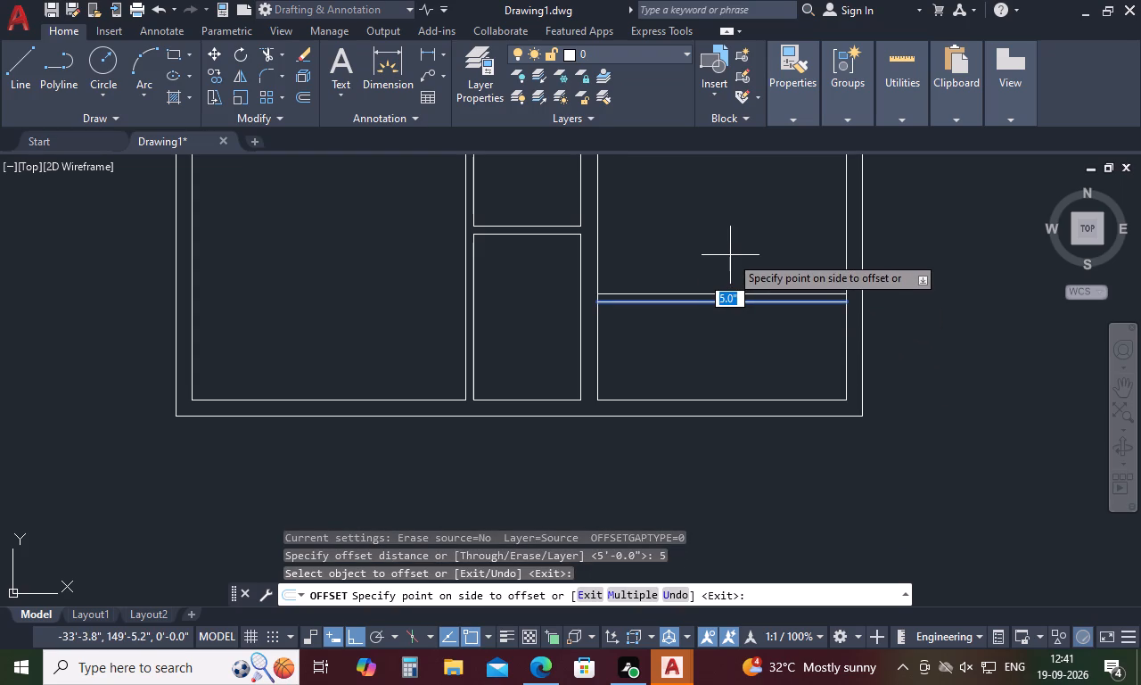
pyautogui.click(730, 255)
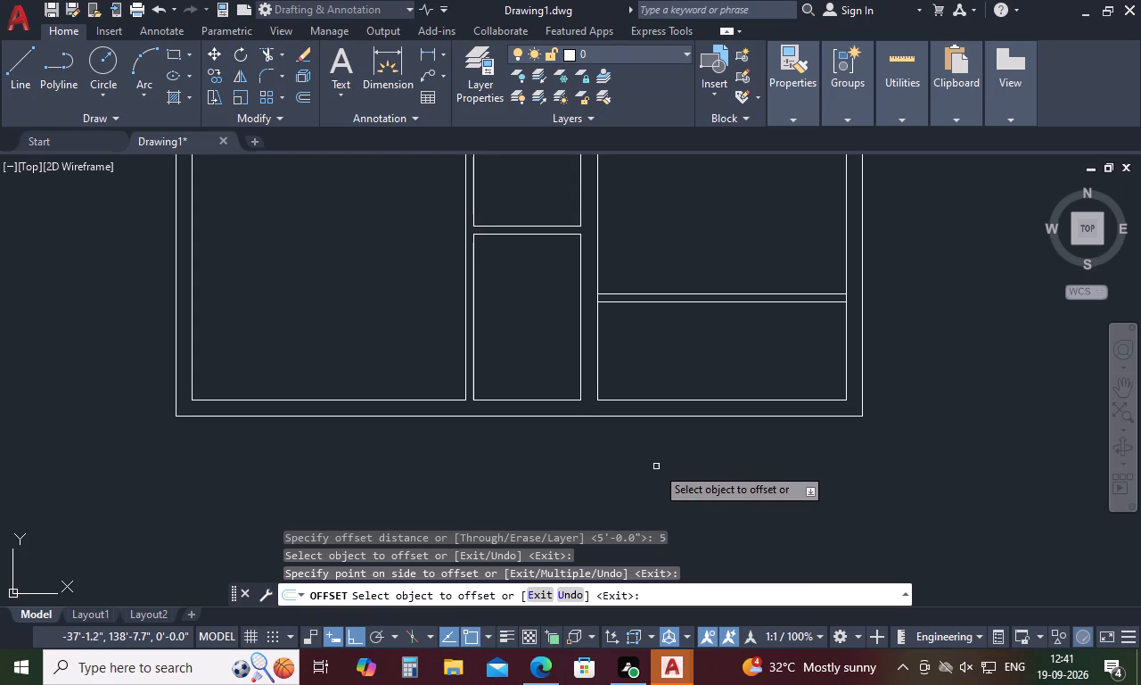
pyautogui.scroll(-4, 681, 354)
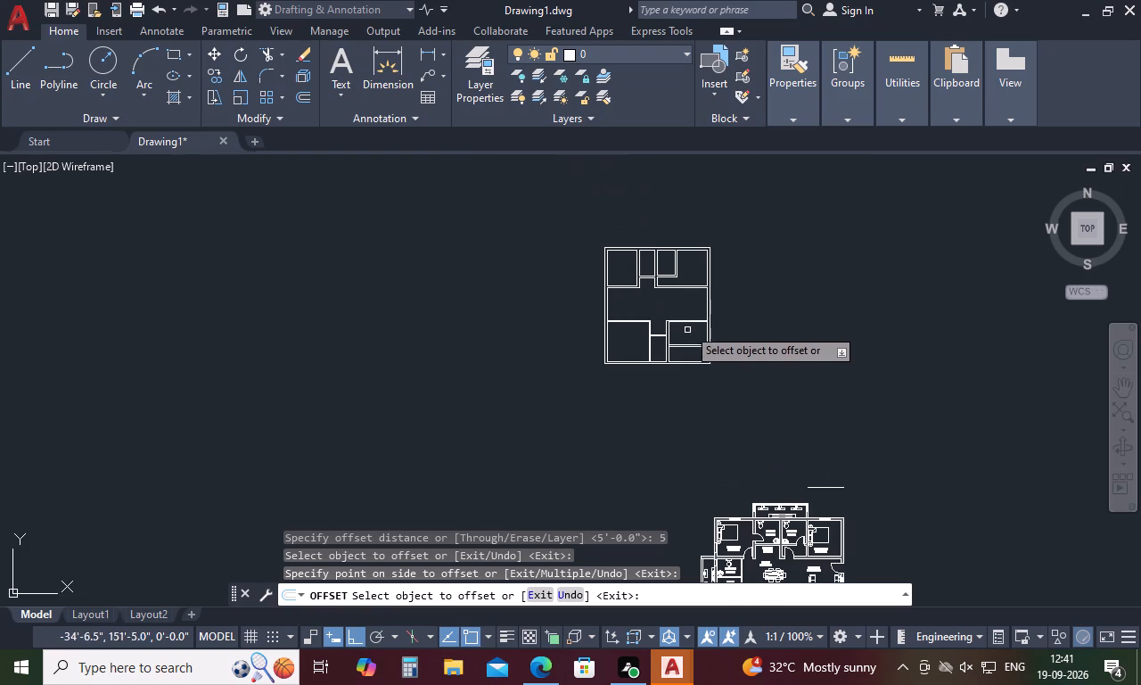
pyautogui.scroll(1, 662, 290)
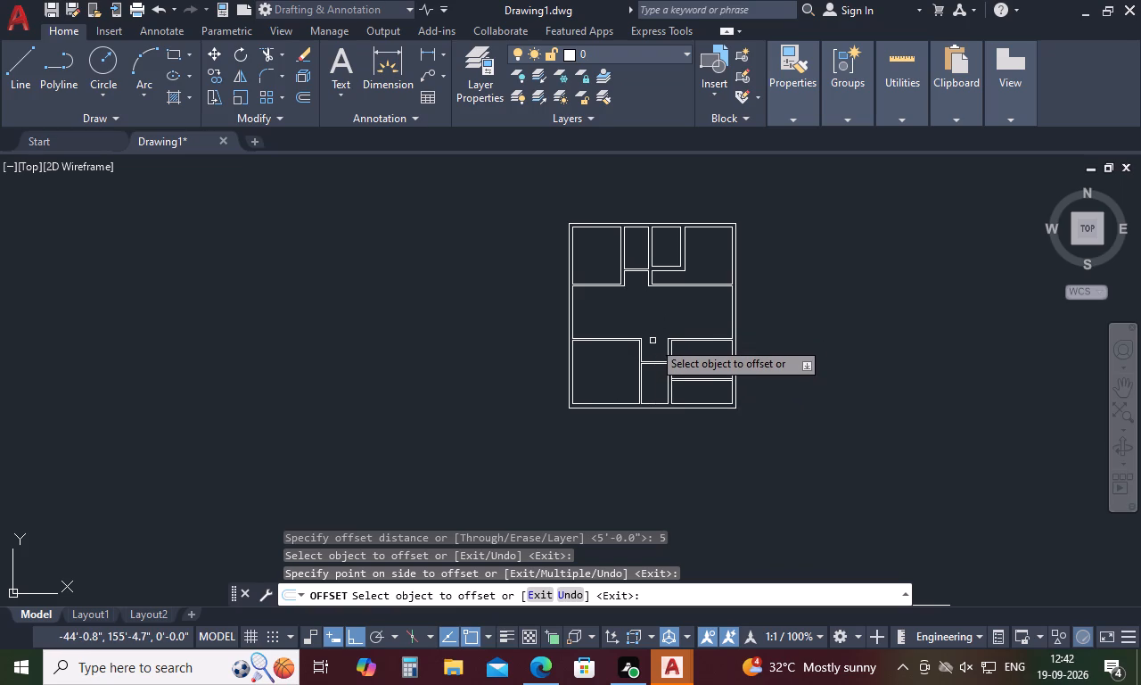
# Draw a vertical line near the left end of the middle space, between its upper and lower wall lines.
pyautogui.scroll(1, 547, 284)
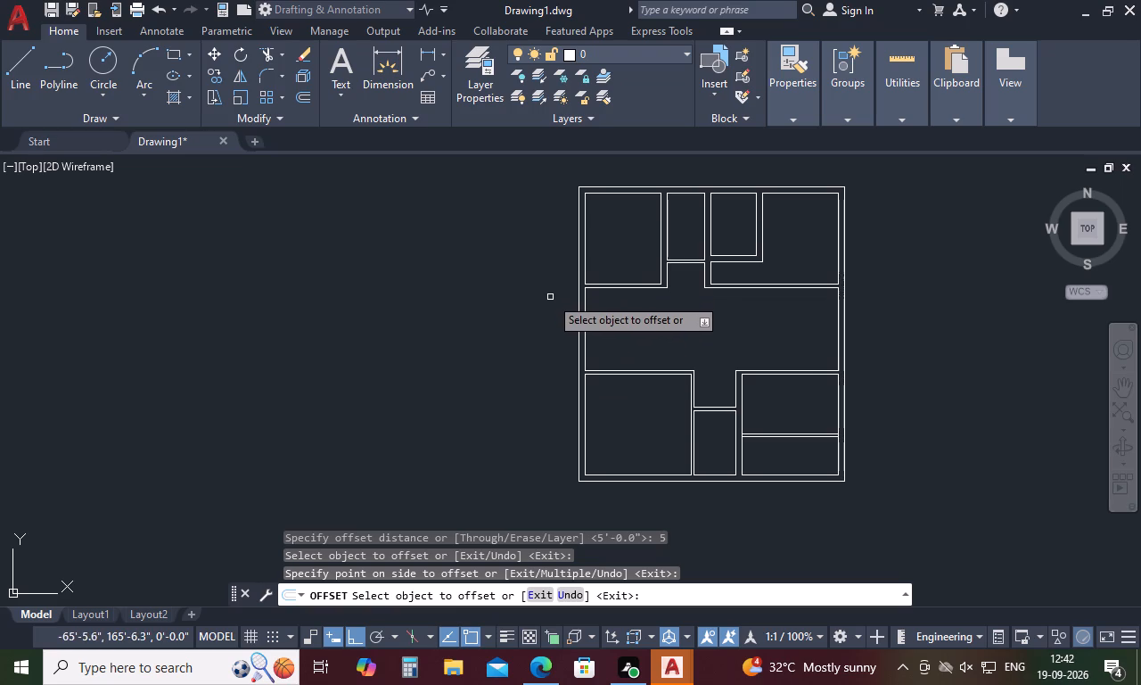
pyautogui.press('Escape')
pyautogui.write('L')
pyautogui.press('space')
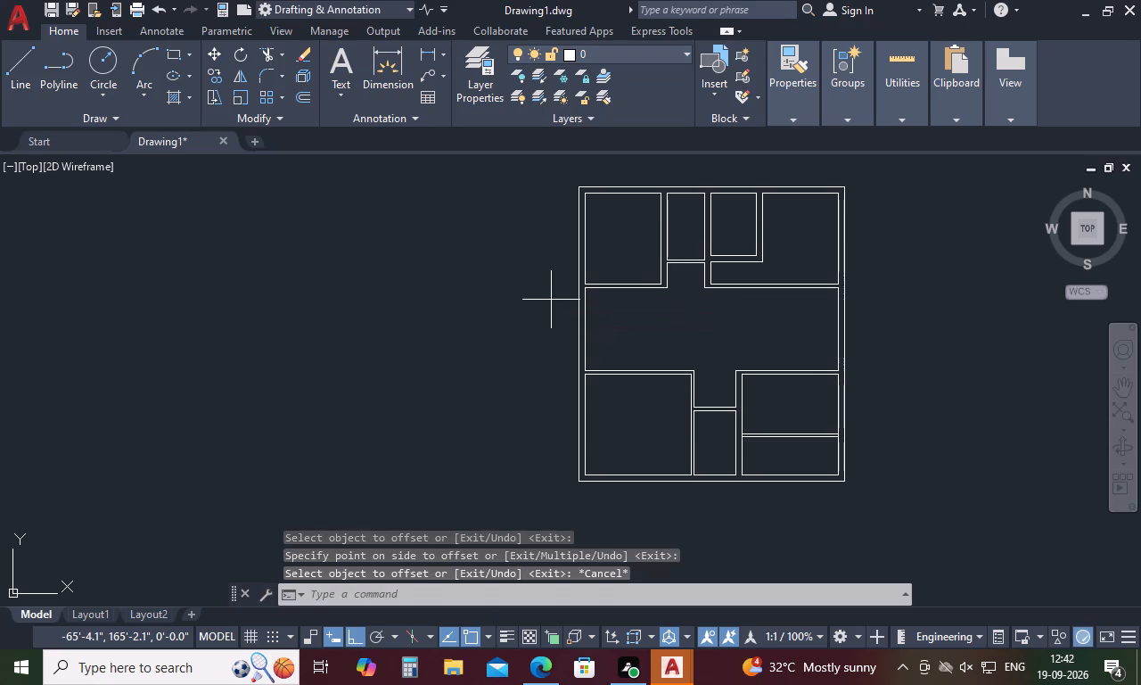
pyautogui.click(625, 293)
pyautogui.scroll(3, 630, 355)
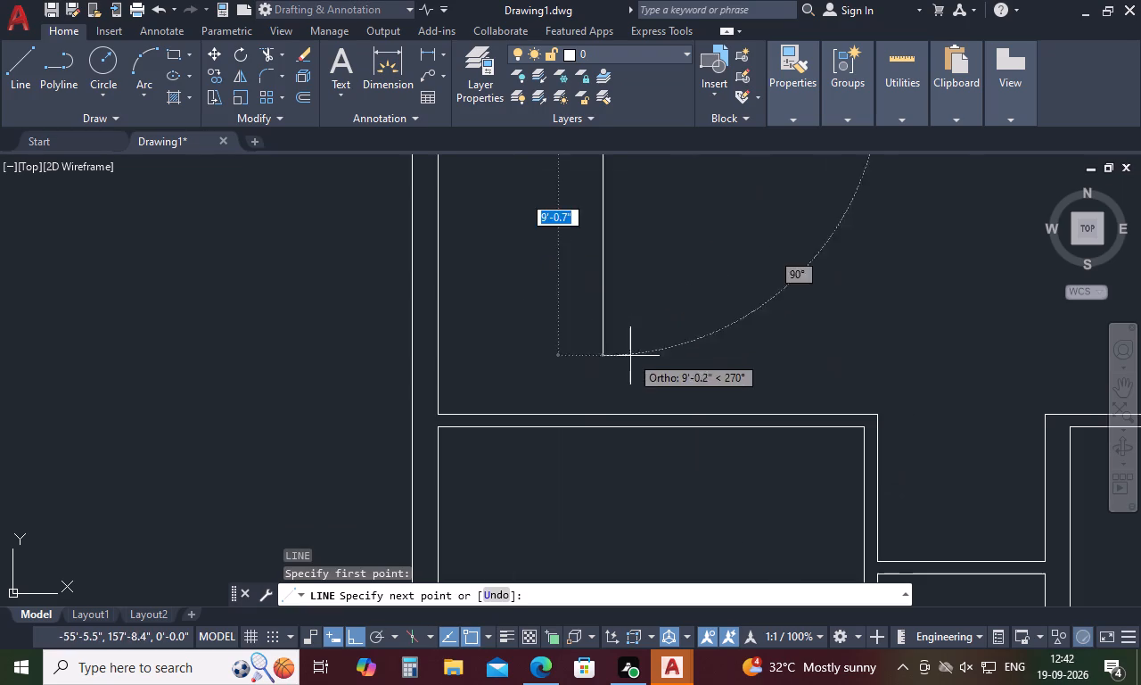
pyautogui.click(603, 417)
pyautogui.press('space')
# Offset the new vertical line in the middle space 10" to the left.
pyautogui.write('O')
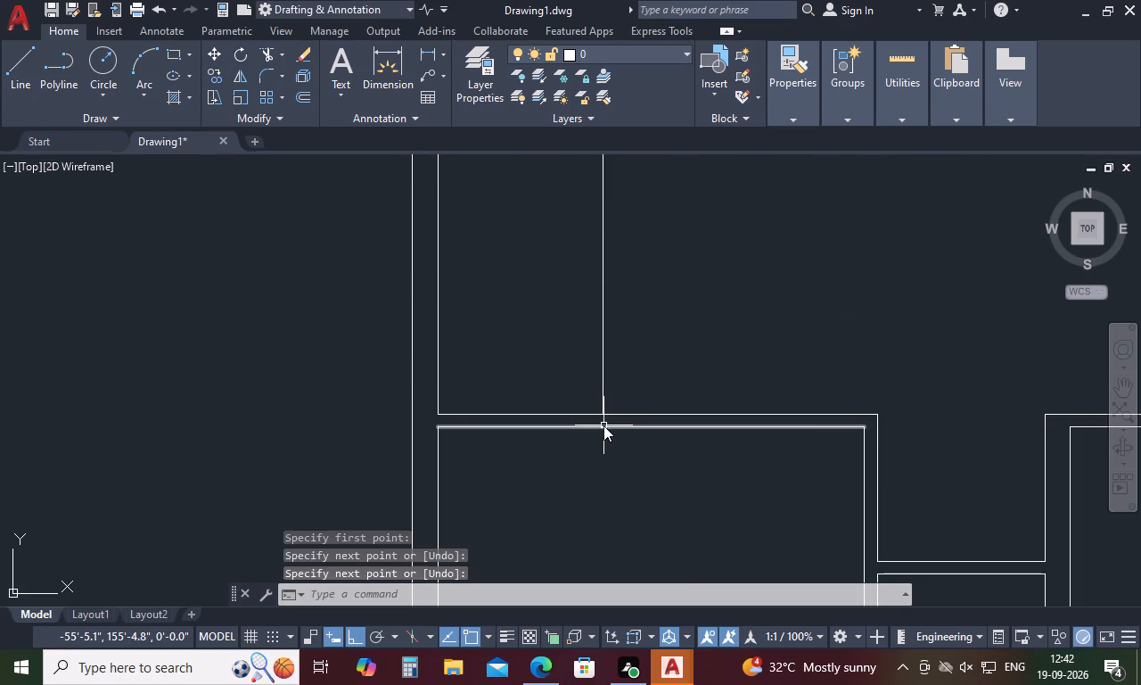
pyautogui.press('space')
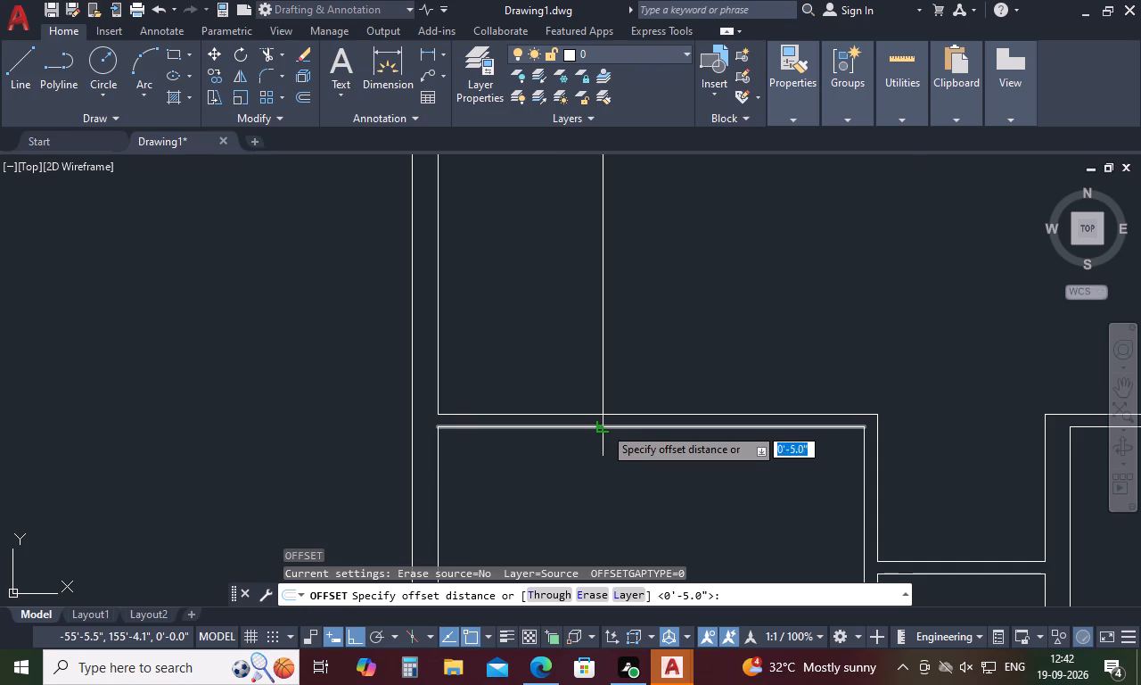
pyautogui.write('10')
pyautogui.press('space')
pyautogui.click(603, 367)
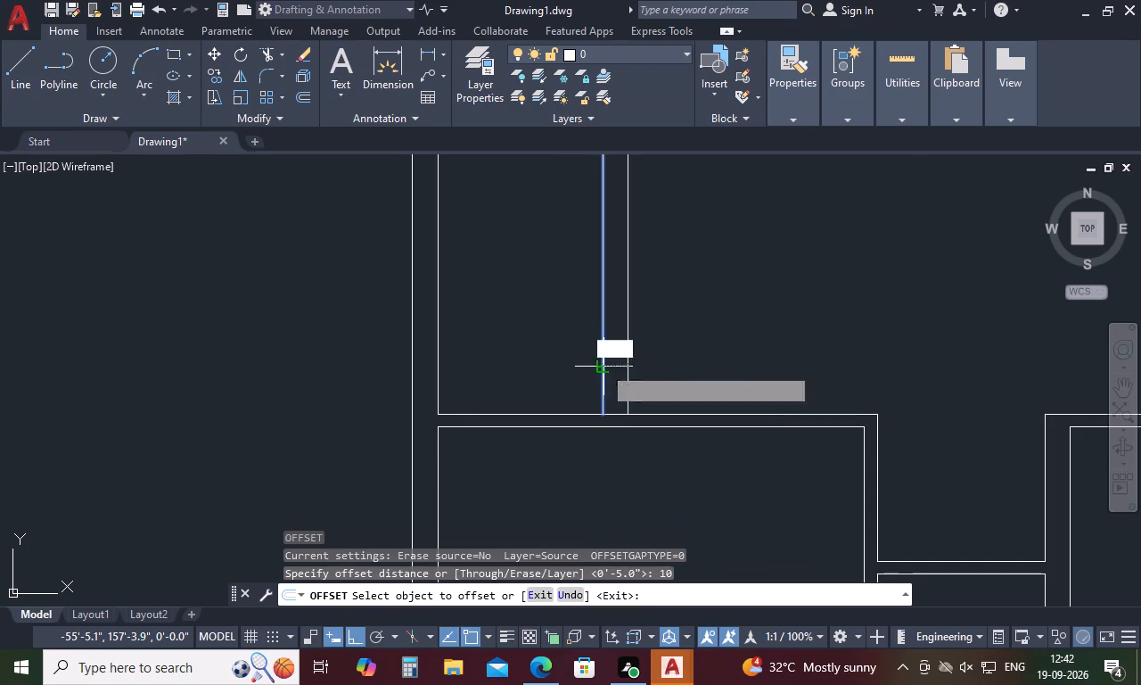
pyautogui.click(563, 370)
pyautogui.press('Escape')
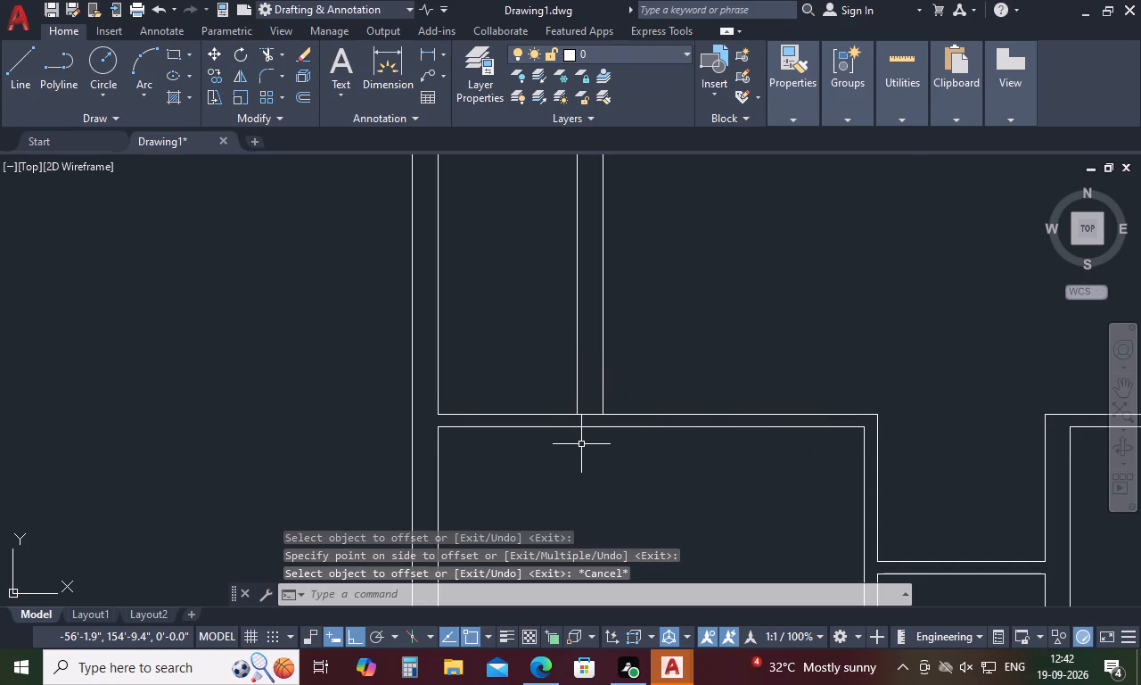
# Extend the middle space's lower and upper wall lines leftward to the plan's outer left wall line.
pyautogui.write('EX')
pyautogui.press('space')
pyautogui.click(454, 415)
pyautogui.scroll(-3, 471, 450)
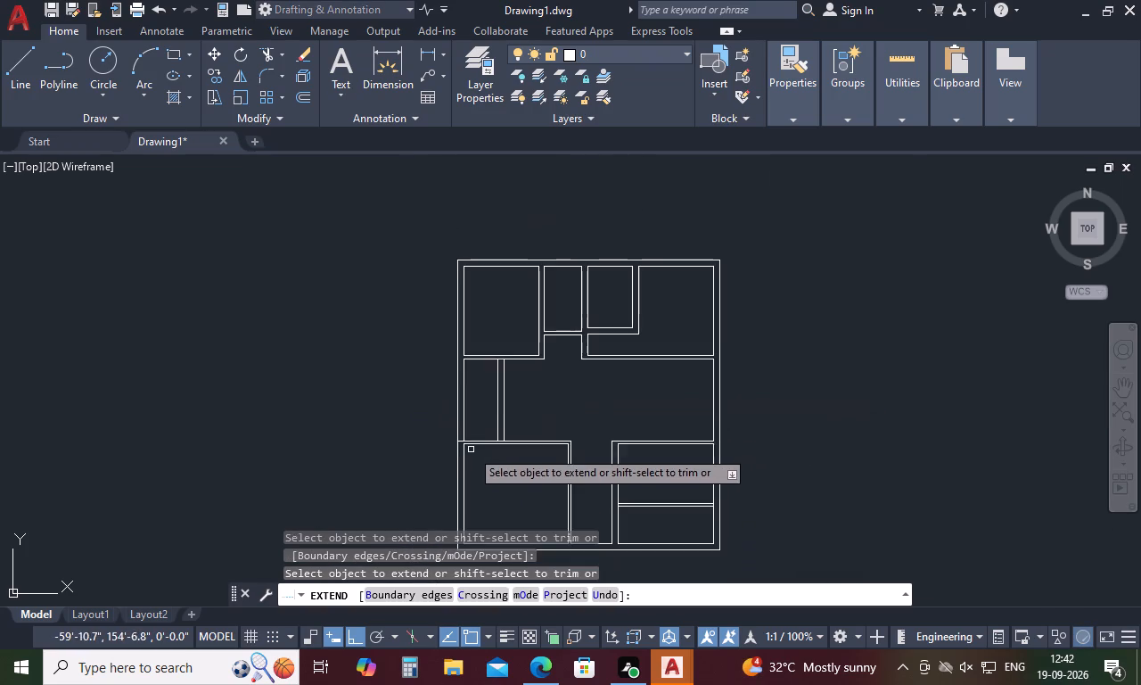
pyautogui.scroll(2, 480, 350)
pyautogui.click(462, 374)
pyautogui.press('Escape')
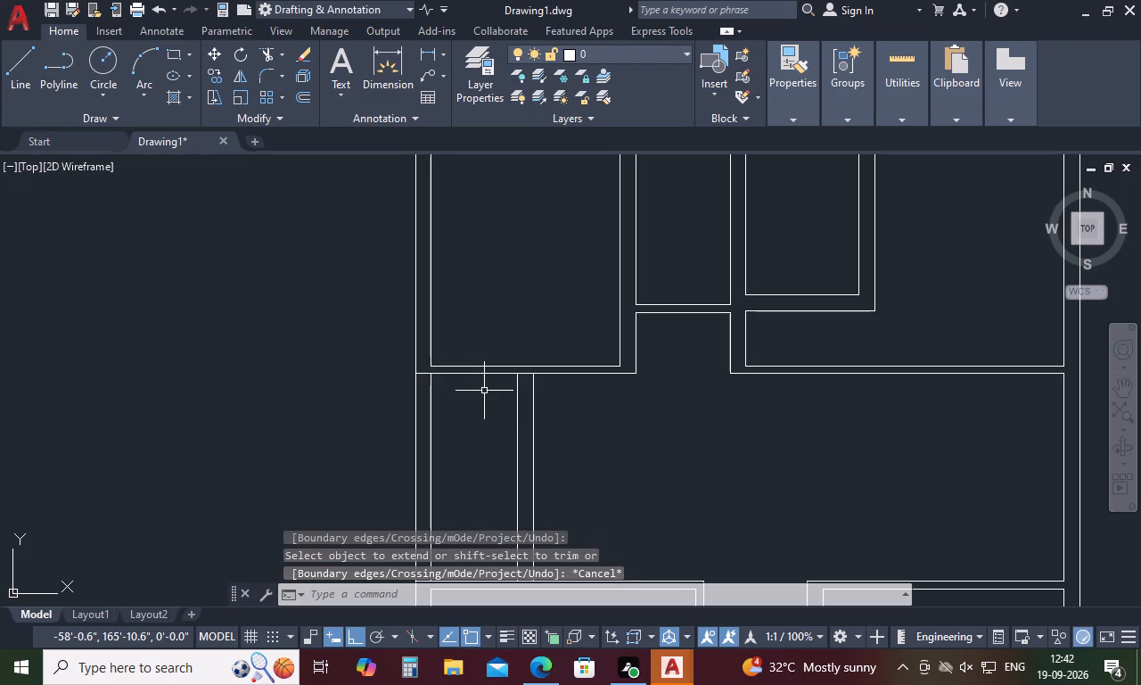
# Trim both left exterior wall lines between the middle space's upper and lower walls, opening that side.
pyautogui.write('TR')
pyautogui.press('space')
pyautogui.moveTo(445, 433); pyautogui.dragTo(383, 454)
pyautogui.scroll(-3, 406, 403)
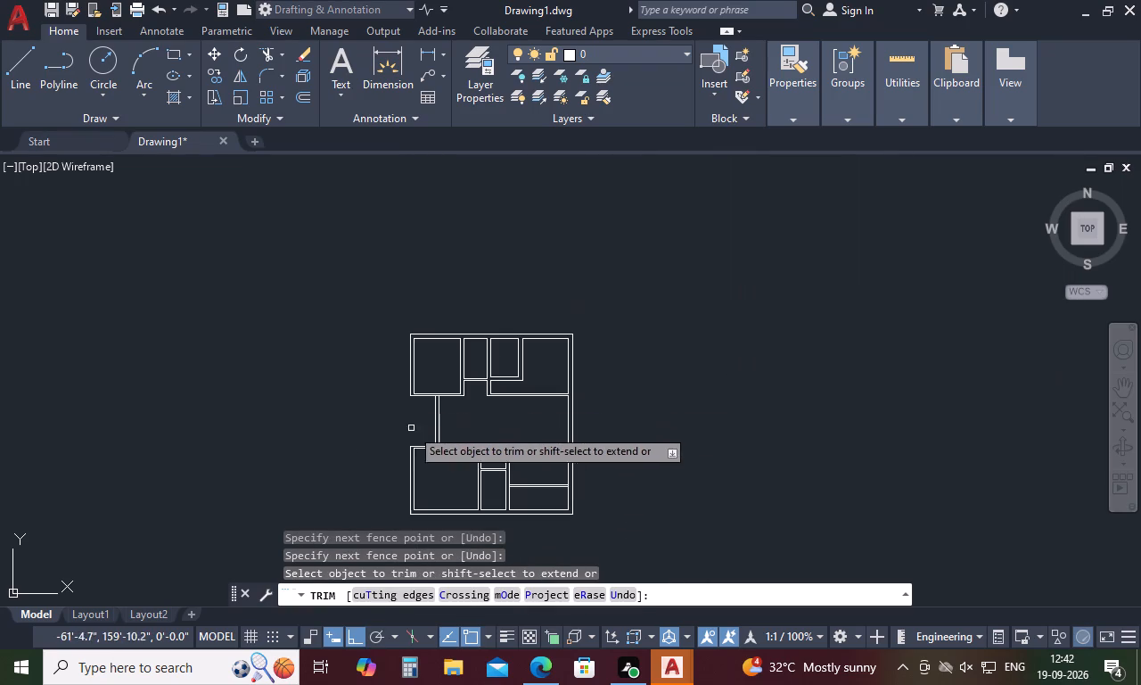
pyautogui.scroll(2, 387, 504)
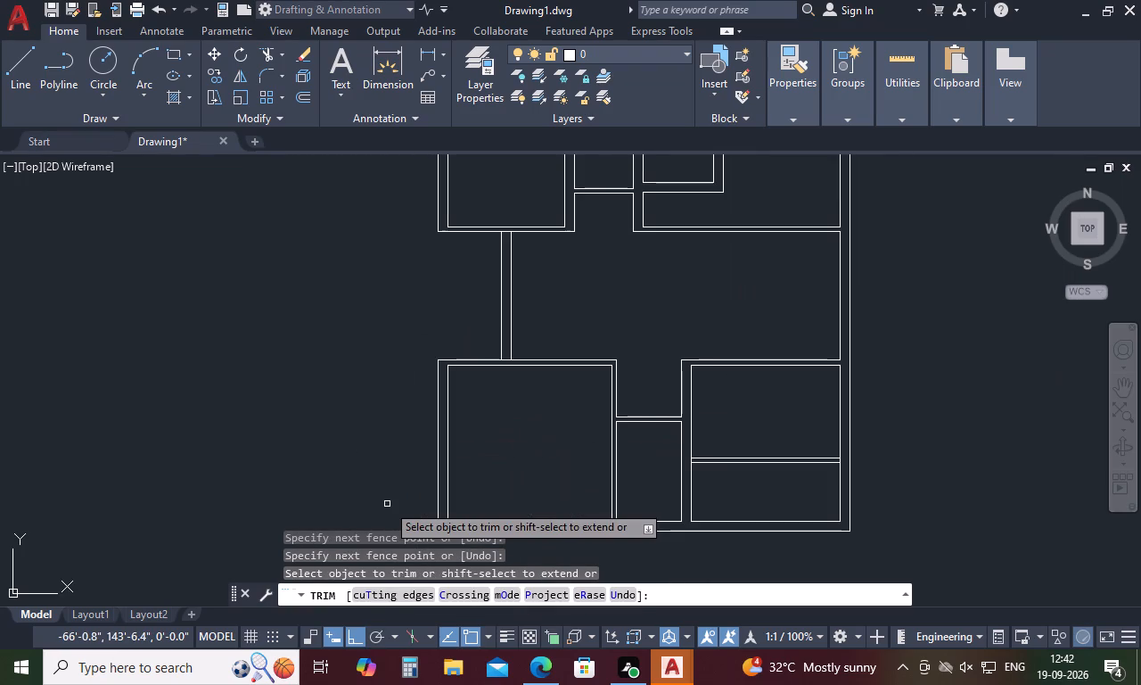
pyautogui.press('Escape')
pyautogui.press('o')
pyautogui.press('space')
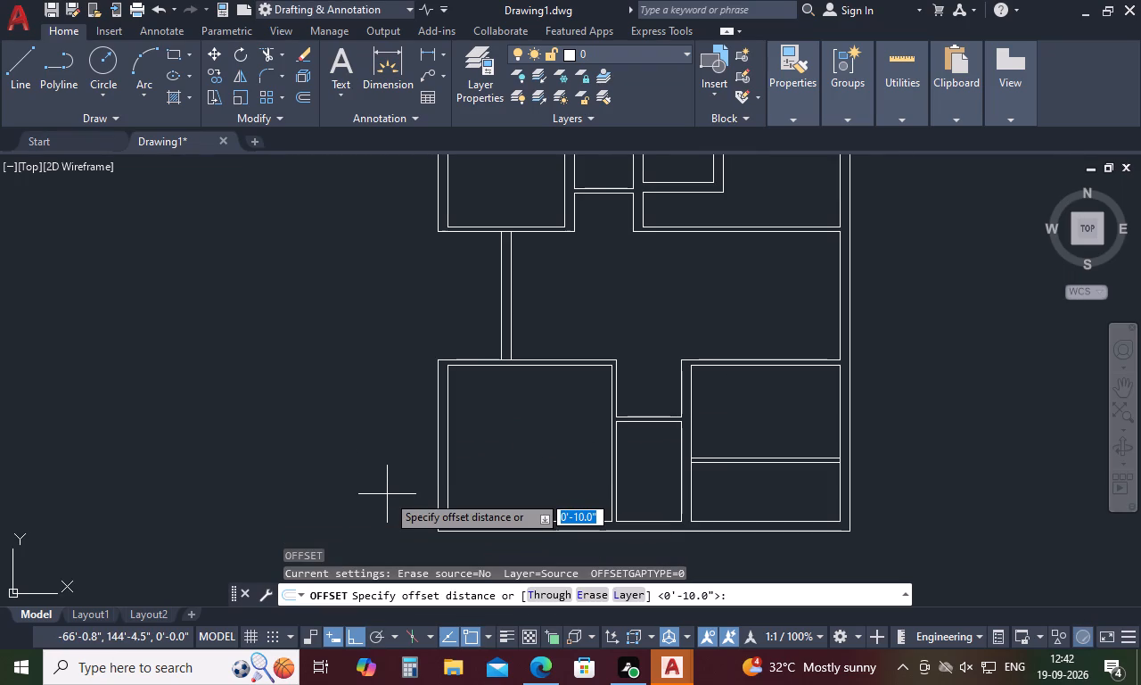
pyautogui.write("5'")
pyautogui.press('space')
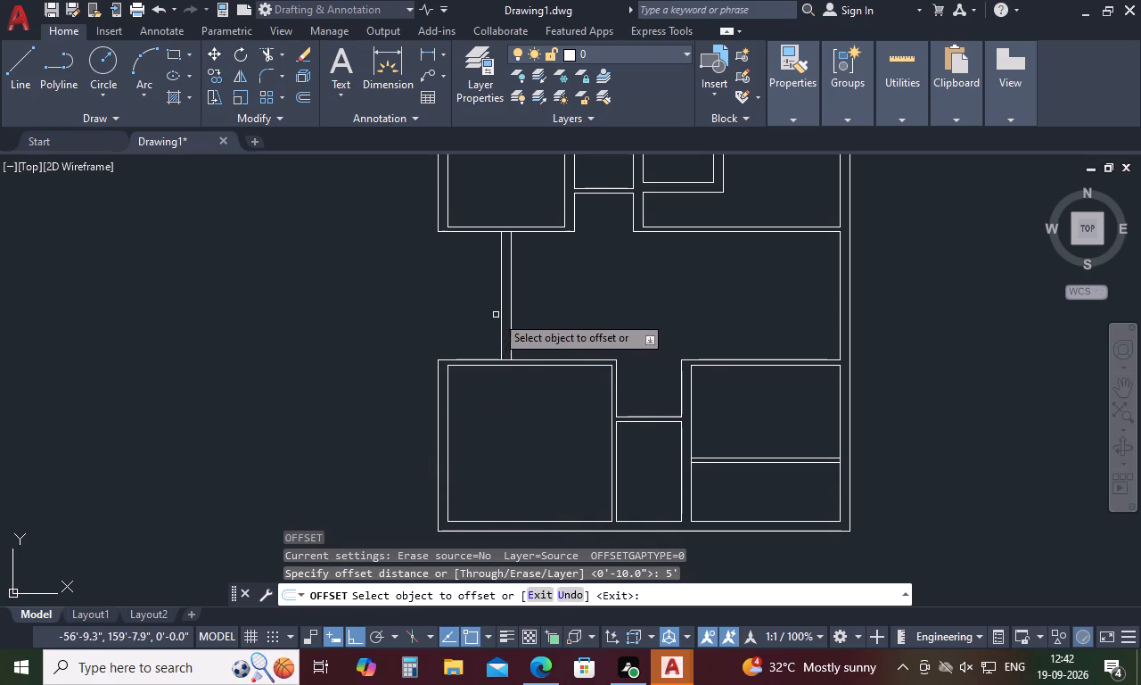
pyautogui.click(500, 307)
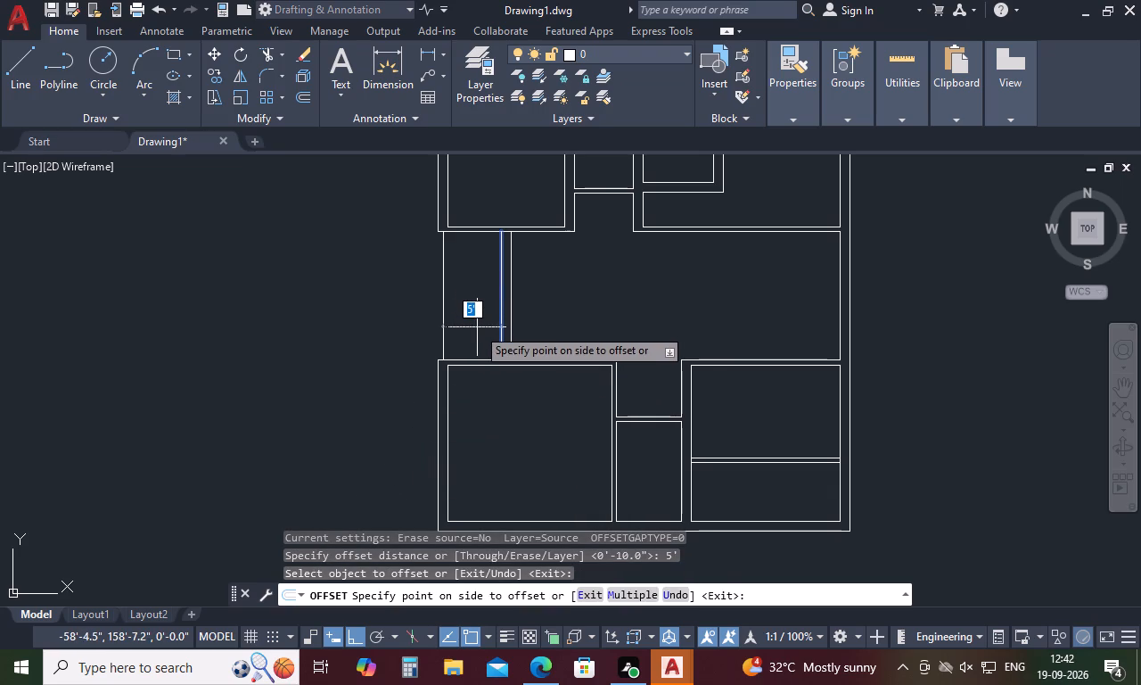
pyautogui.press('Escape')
# Shift the middle space's recessed 10" wall outward by erasing its right line and offsetting the remaining line 10" to the left.
pyautogui.click(513, 311)
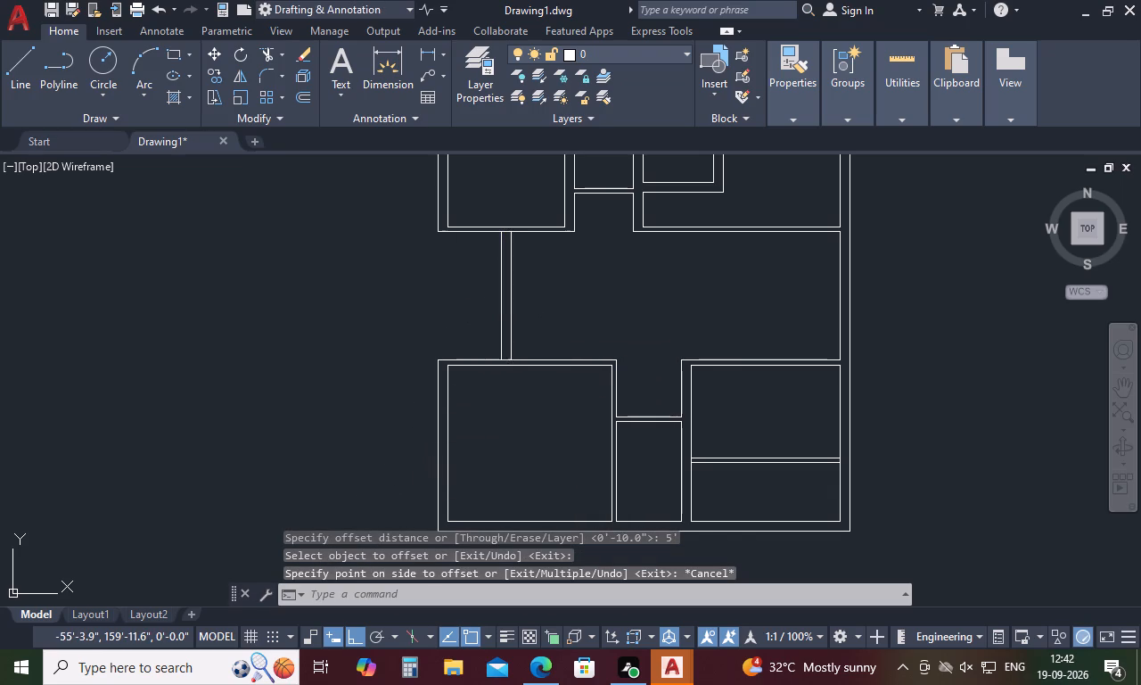
pyautogui.press('Delete')
pyautogui.press('o')
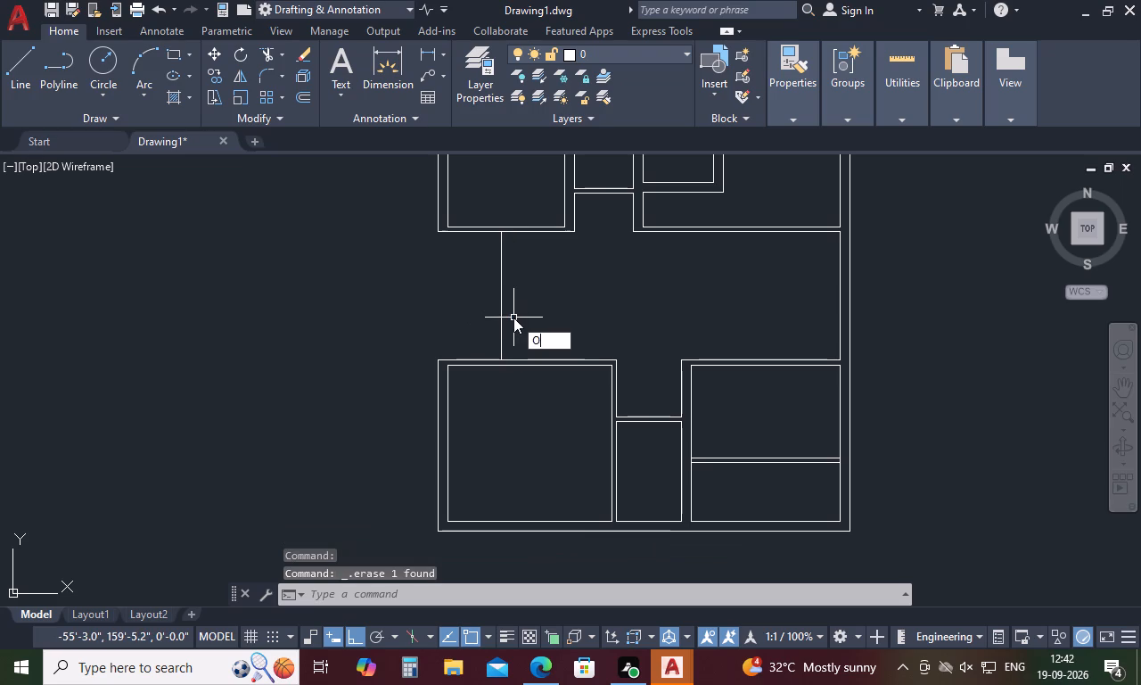
pyautogui.press('space')
pyautogui.write('10')
pyautogui.press('space')
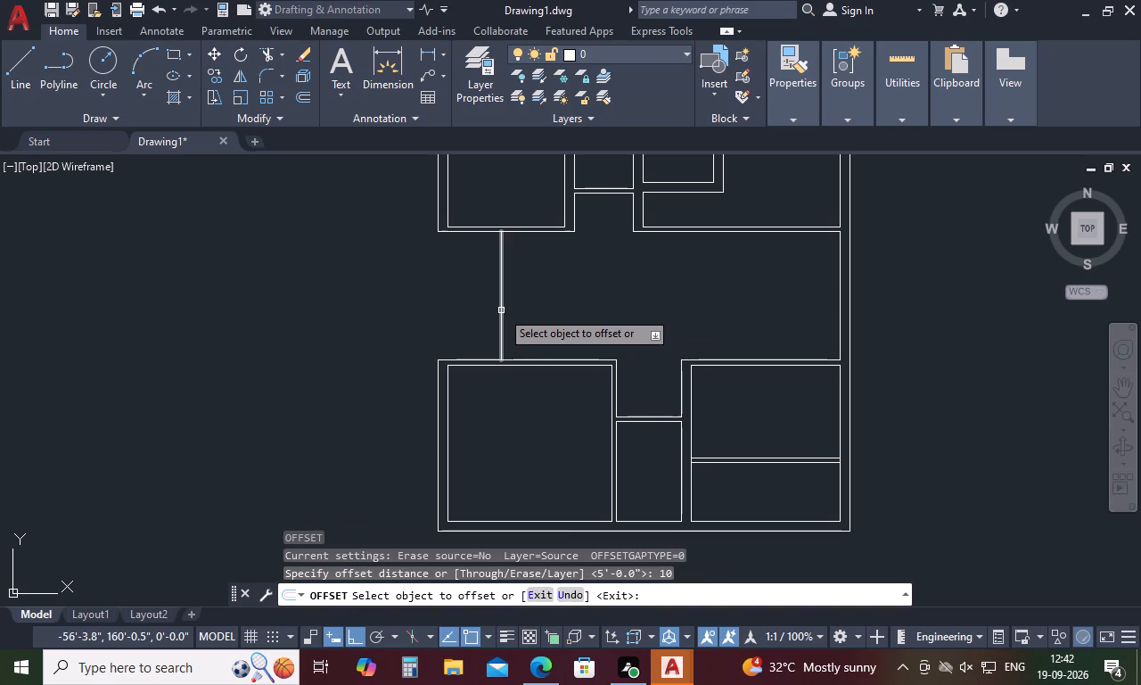
pyautogui.click(501, 310)
pyautogui.click(476, 317)
pyautogui.press('space')
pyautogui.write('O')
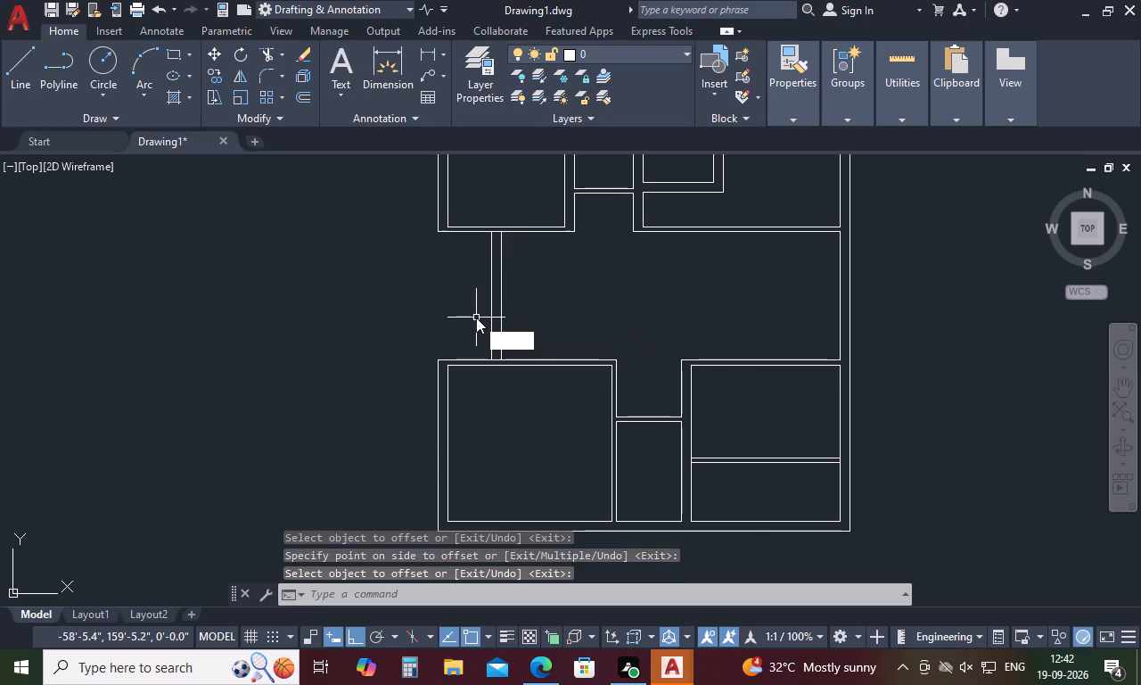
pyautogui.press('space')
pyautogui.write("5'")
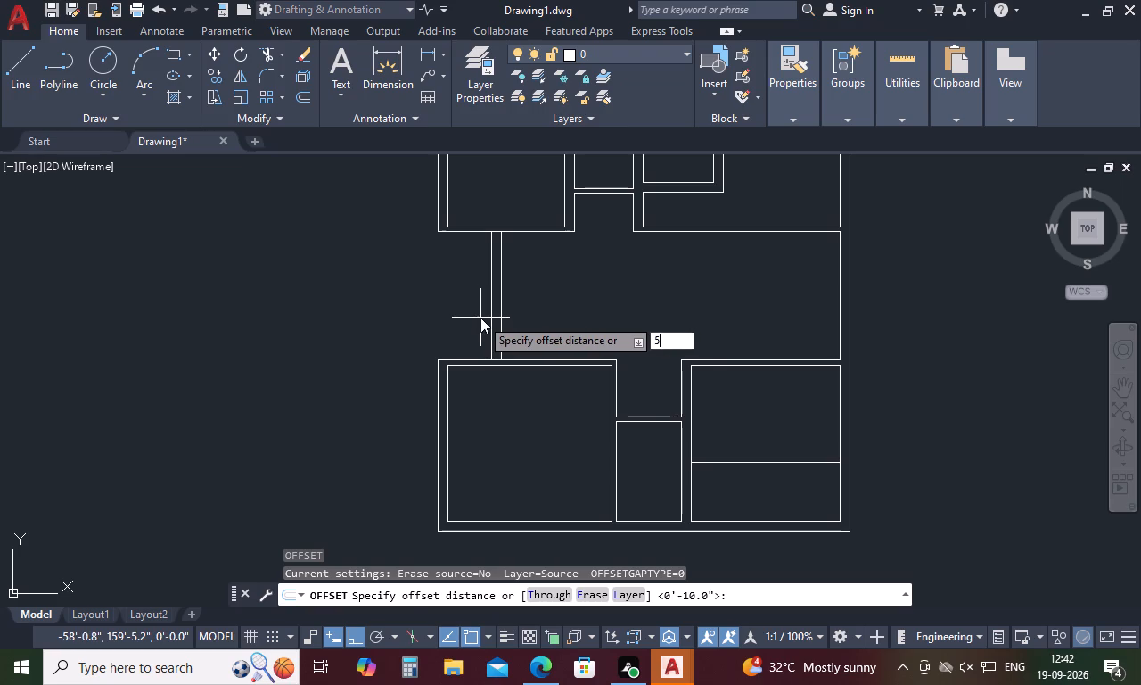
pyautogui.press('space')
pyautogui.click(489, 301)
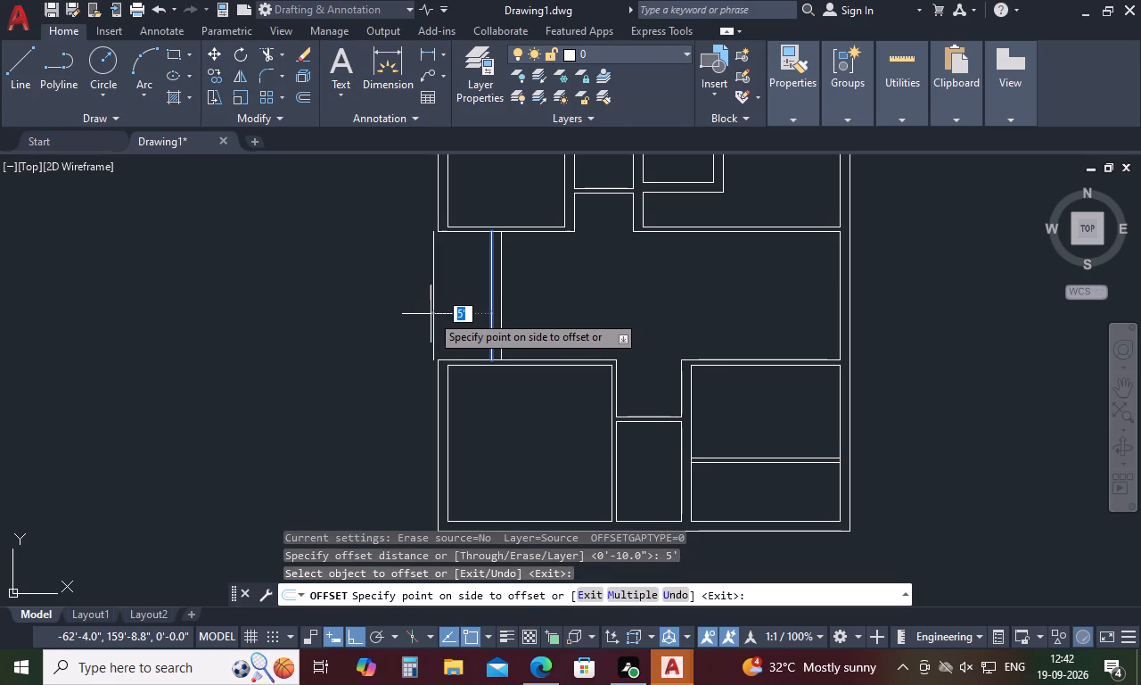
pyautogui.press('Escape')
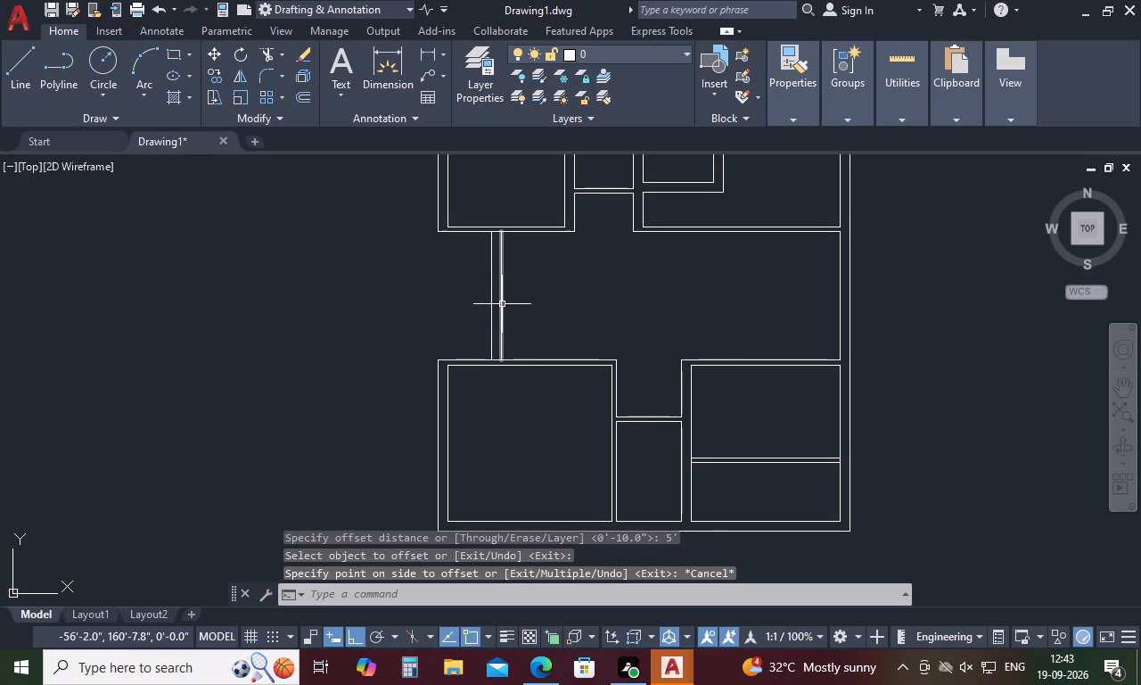
# Shift the recessed 10" wall outward once more, erasing its right line and offsetting the remaining line 10" to the left.
pyautogui.click(502, 304)
pyautogui.press('Delete')
pyautogui.write('O')
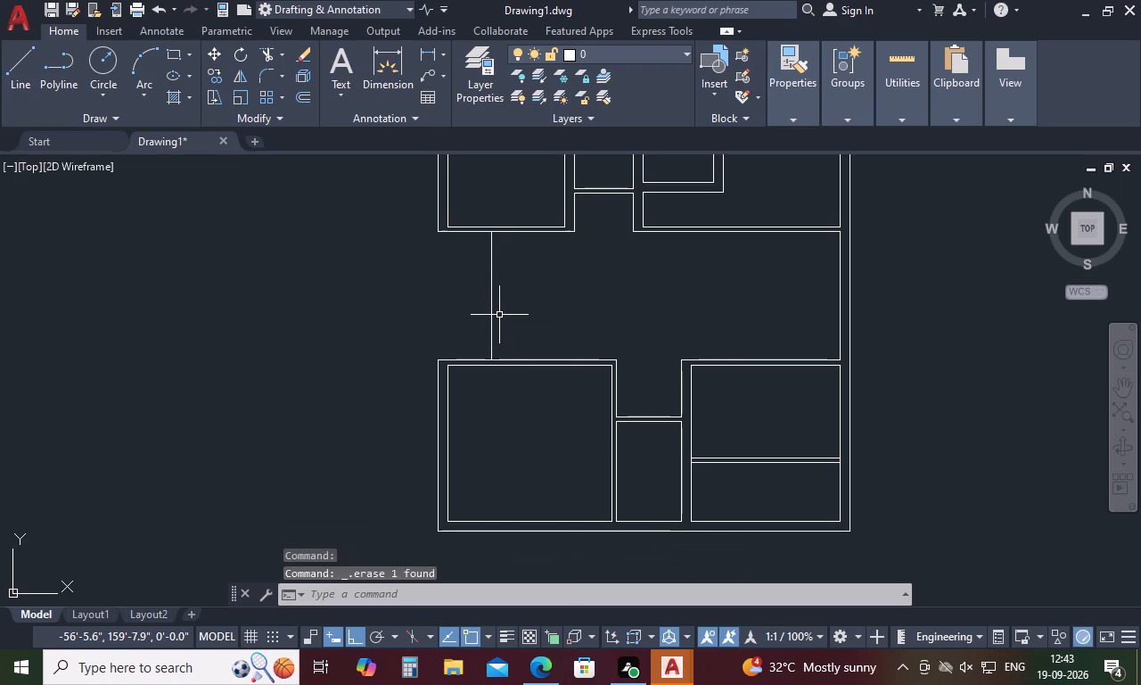
pyautogui.press('space')
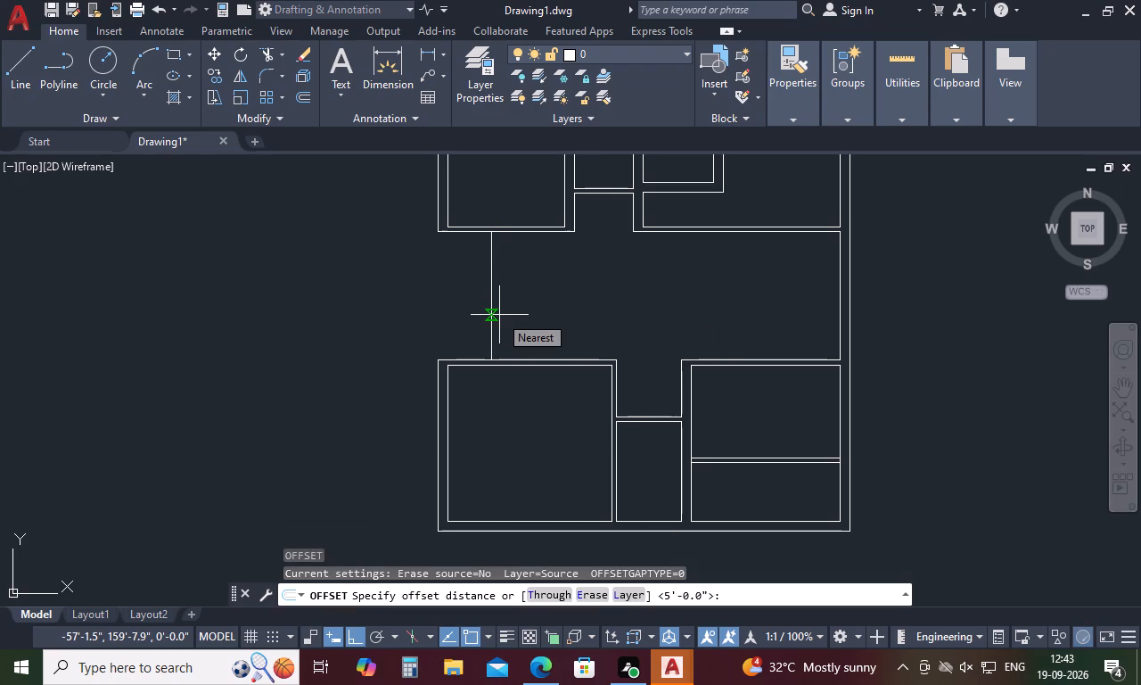
pyautogui.press('1')
pyautogui.write('0')
pyautogui.press('space')
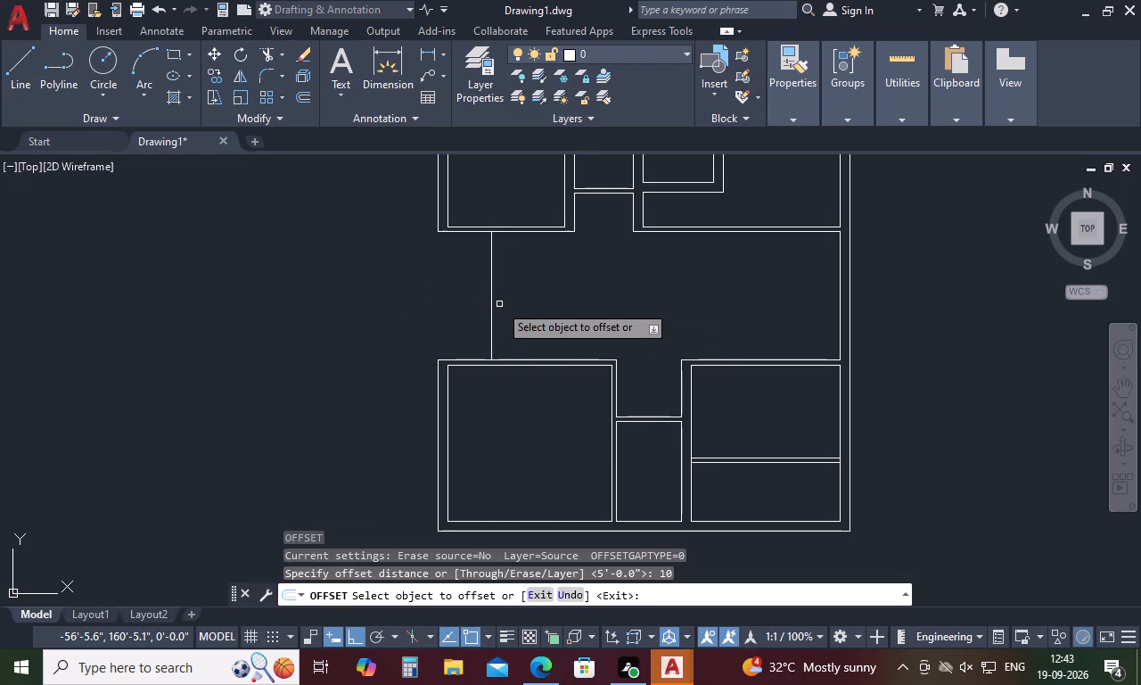
pyautogui.click(490, 286)
pyautogui.click(425, 293)
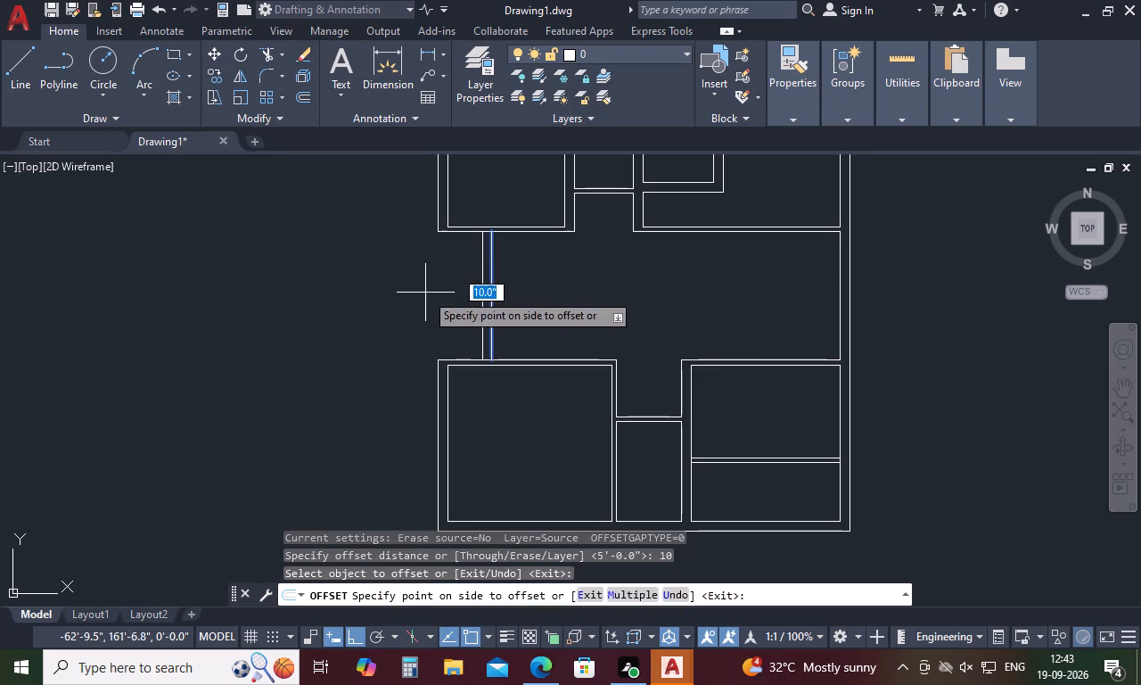
pyautogui.press('Escape')
# Offset the recessed wall's left line 5' to the left, beyond the plan's exterior wall.
pyautogui.press('o')
pyautogui.press('space')
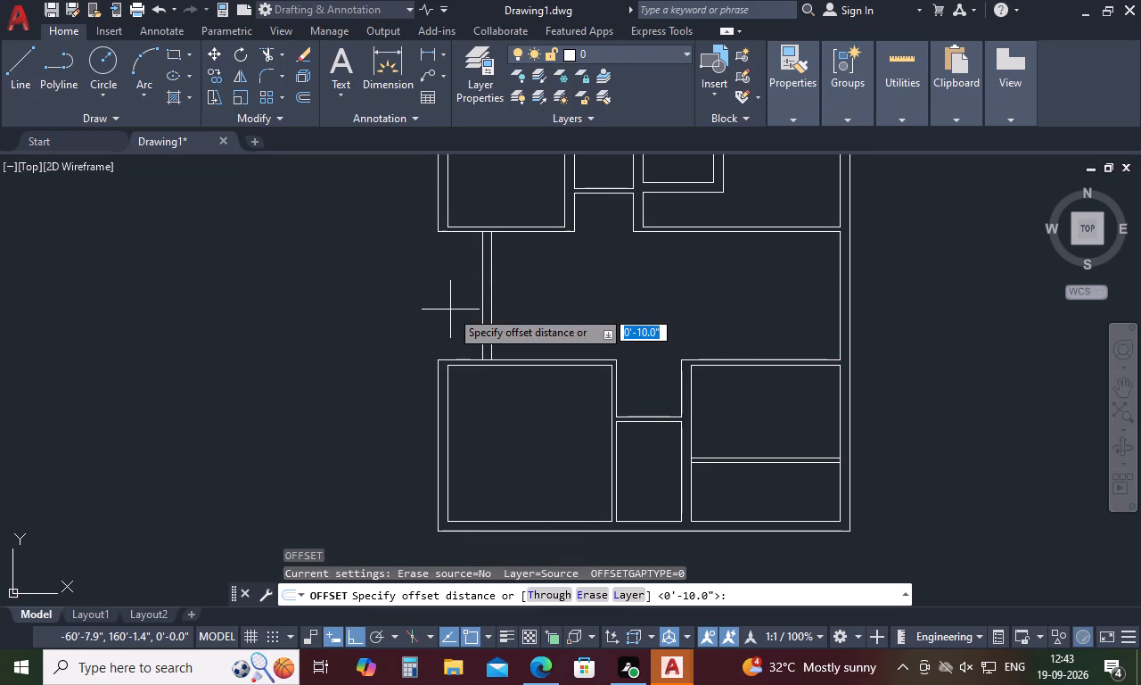
pyautogui.write("5'")
pyautogui.press('space')
pyautogui.click(480, 292)
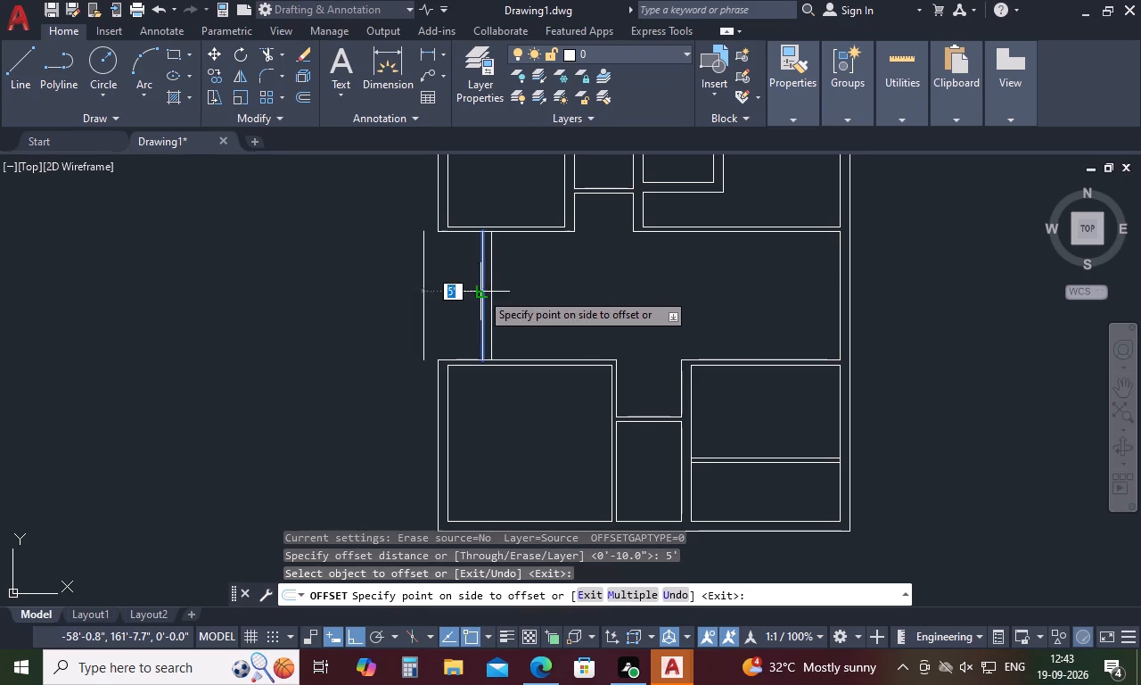
pyautogui.click(386, 309)
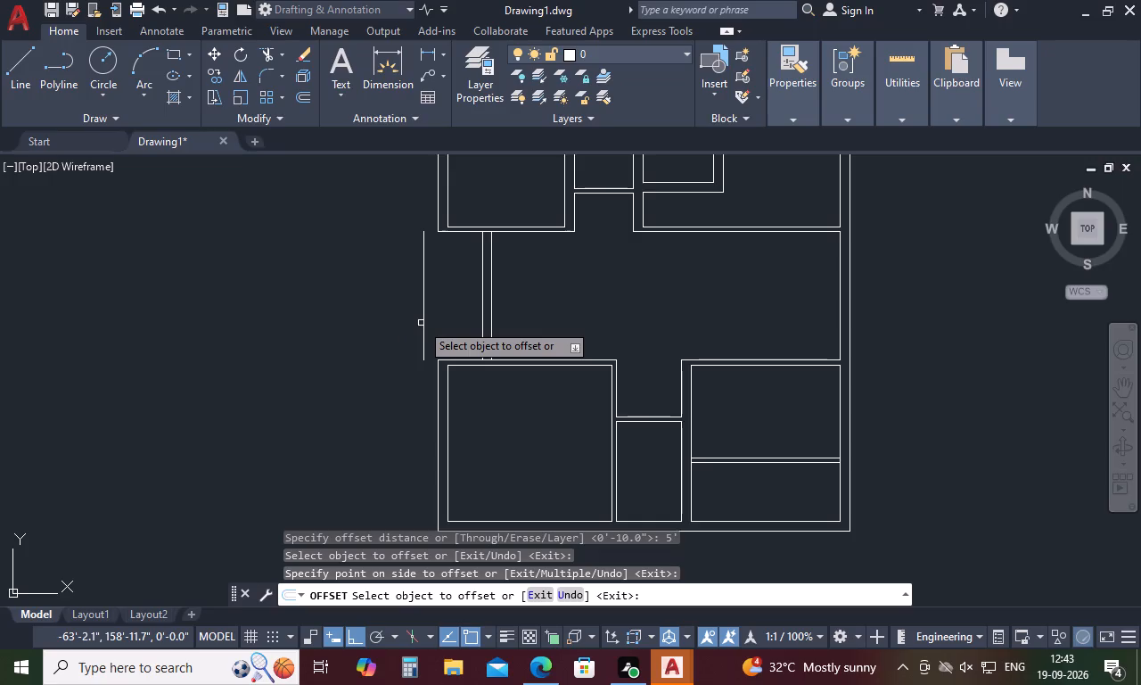
pyautogui.press('Escape')
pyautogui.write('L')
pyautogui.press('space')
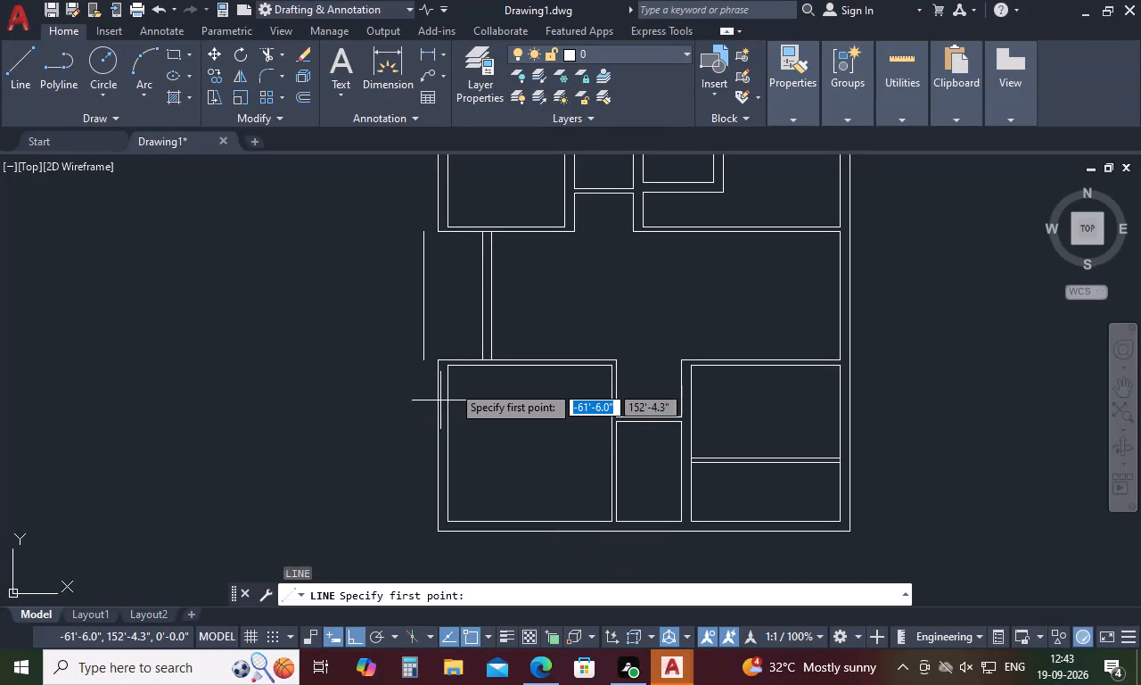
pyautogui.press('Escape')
# Extend the middle space's lower and upper wall lines leftward to the projecting vertical line.
pyautogui.write('EX')
pyautogui.press('space')
pyautogui.click(458, 361)
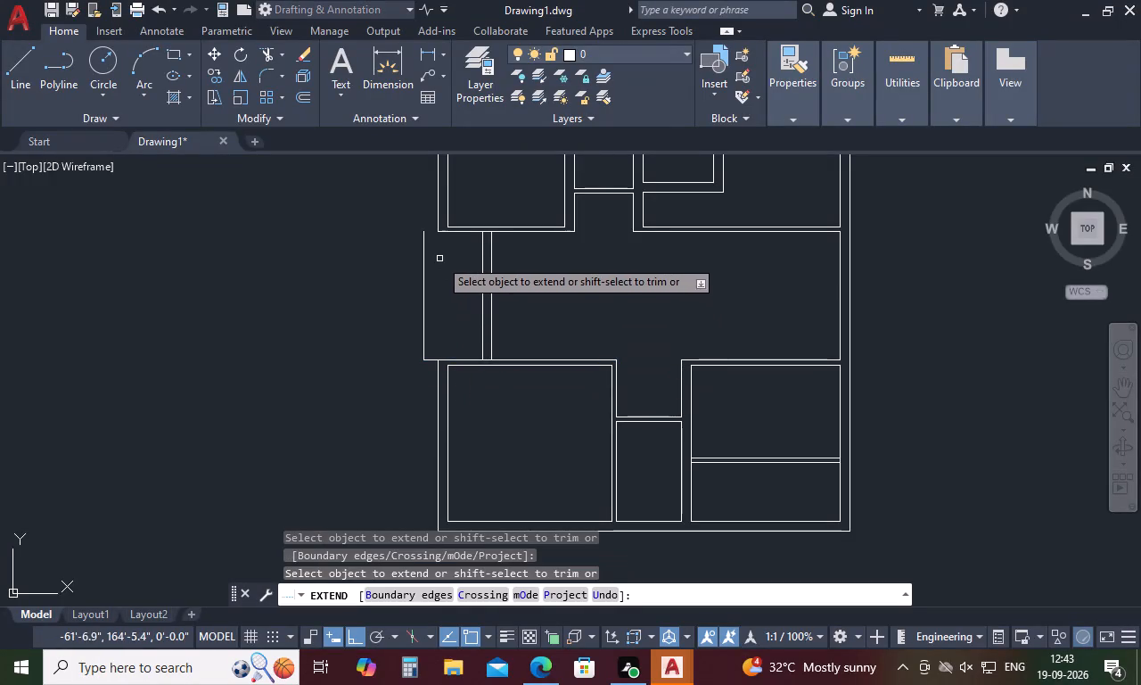
pyautogui.click(444, 233)
pyautogui.press('Escape')
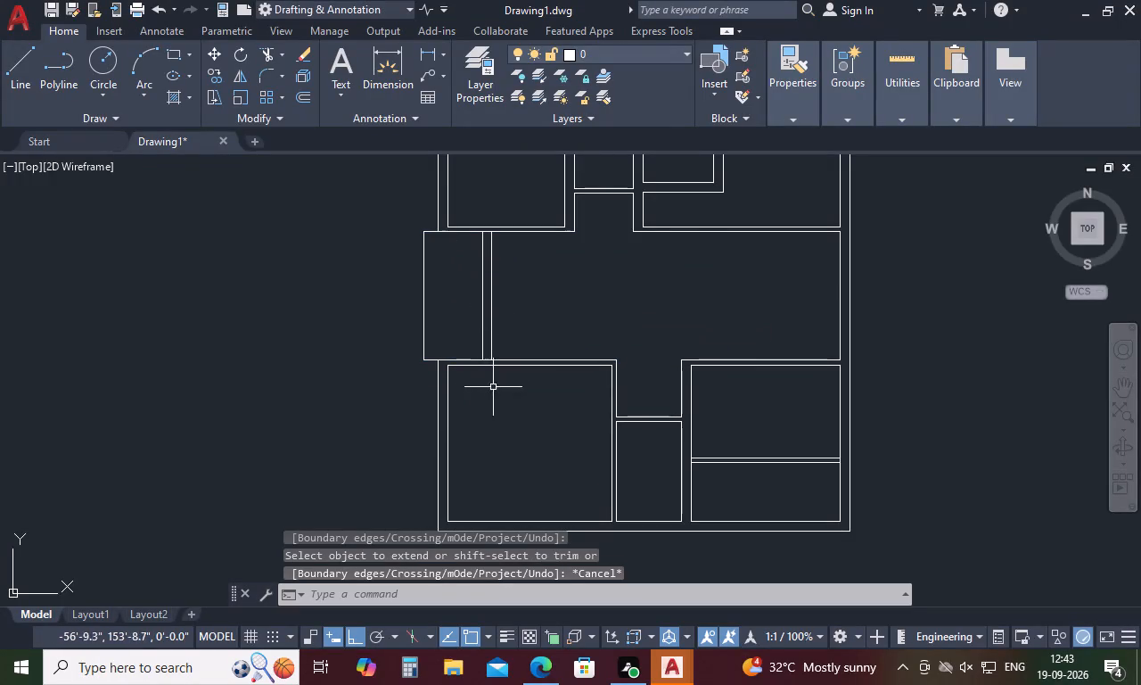
# Fillet the upper-left corner of the middle space's projection with a 1' radius.
pyautogui.write('F')
pyautogui.press('space')
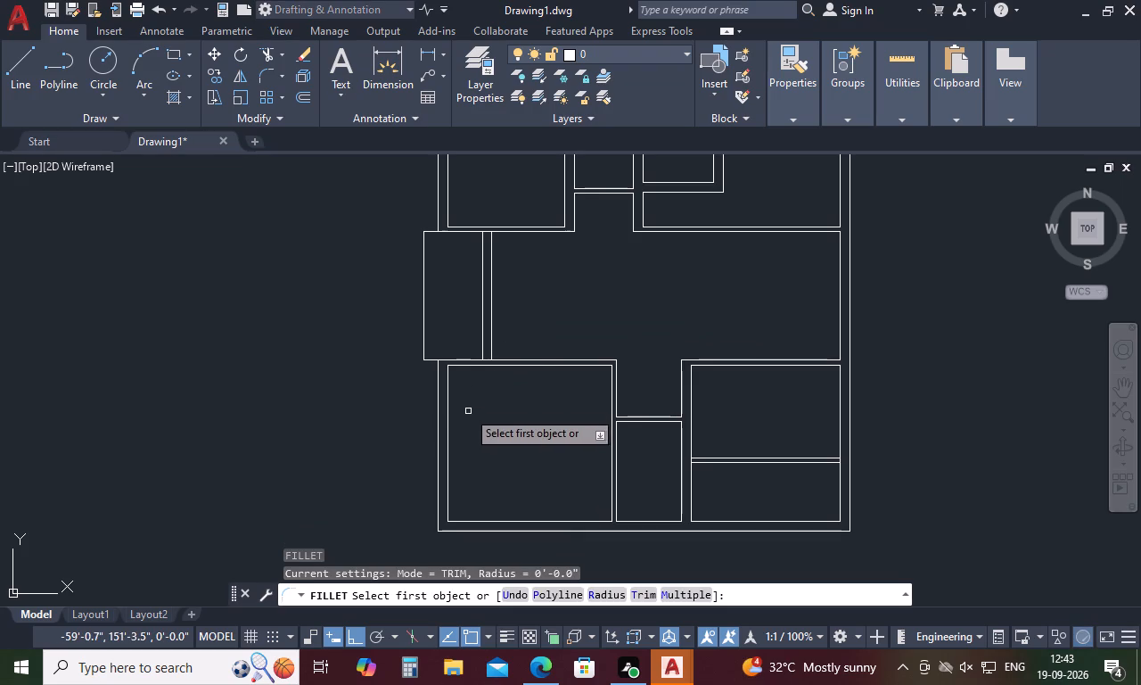
pyautogui.click(590, 593)
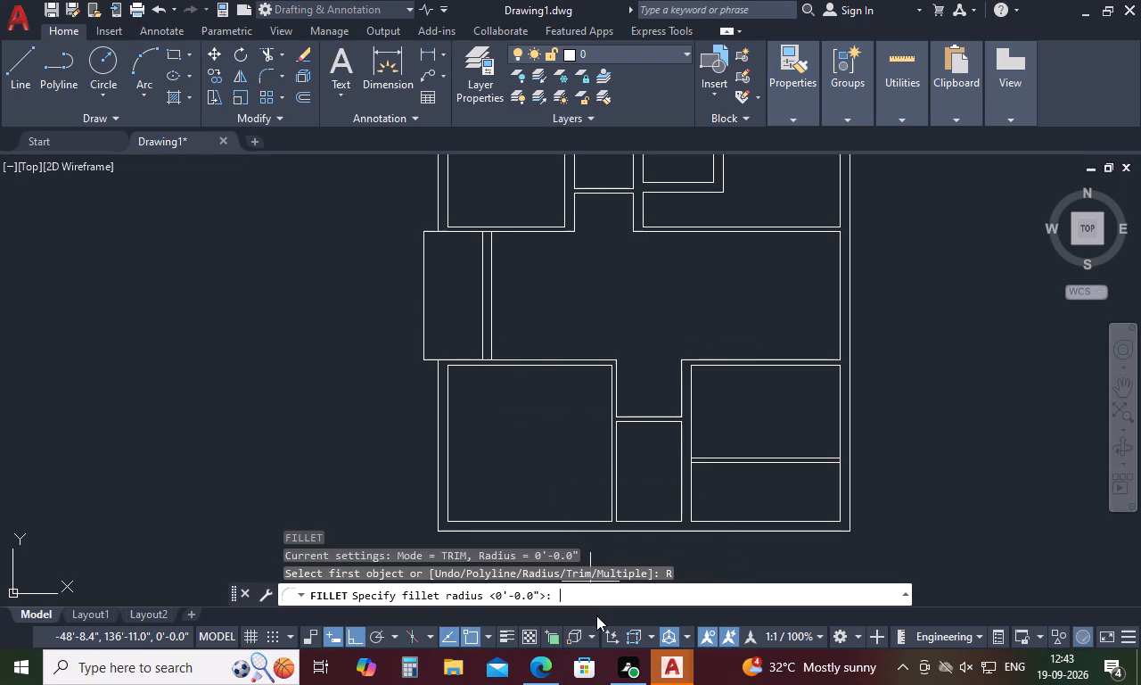
pyautogui.press('1')
pyautogui.press("'")
pyautogui.press('space')
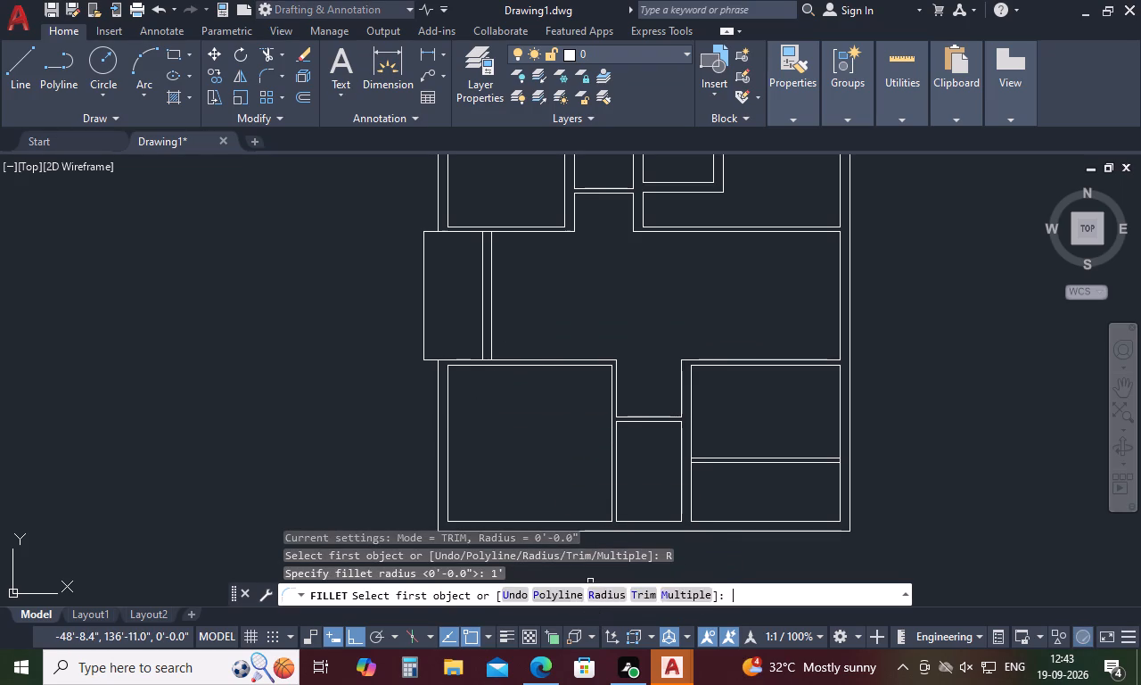
pyautogui.scroll(3, 428, 230)
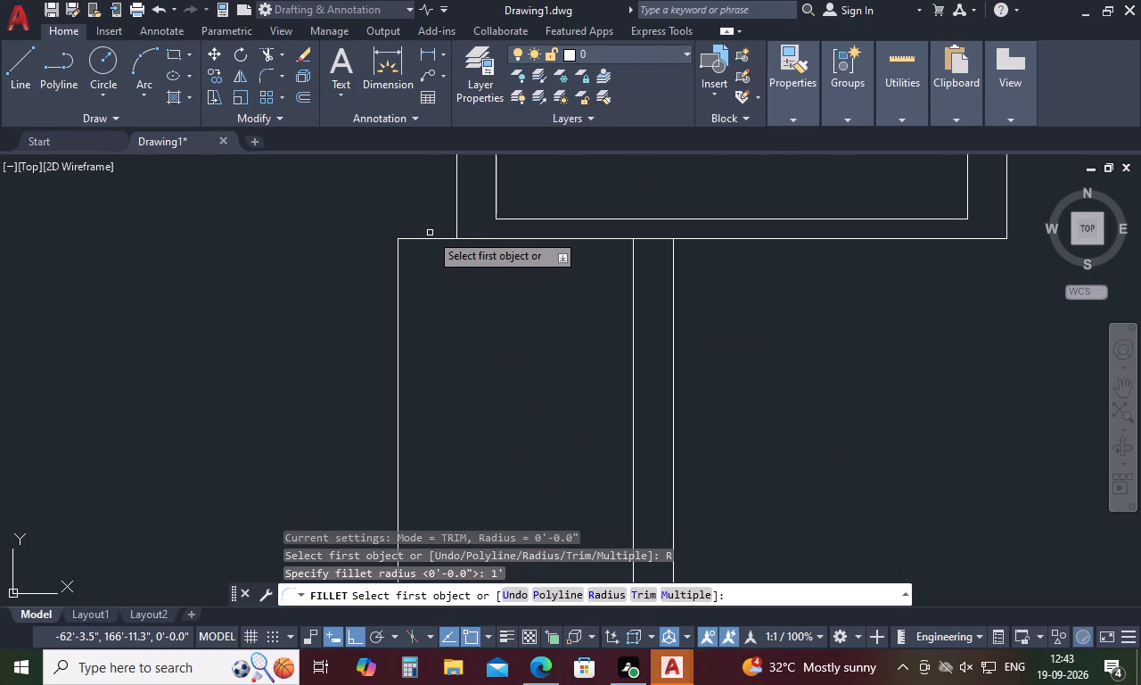
pyautogui.click(431, 238)
pyautogui.click(399, 258)
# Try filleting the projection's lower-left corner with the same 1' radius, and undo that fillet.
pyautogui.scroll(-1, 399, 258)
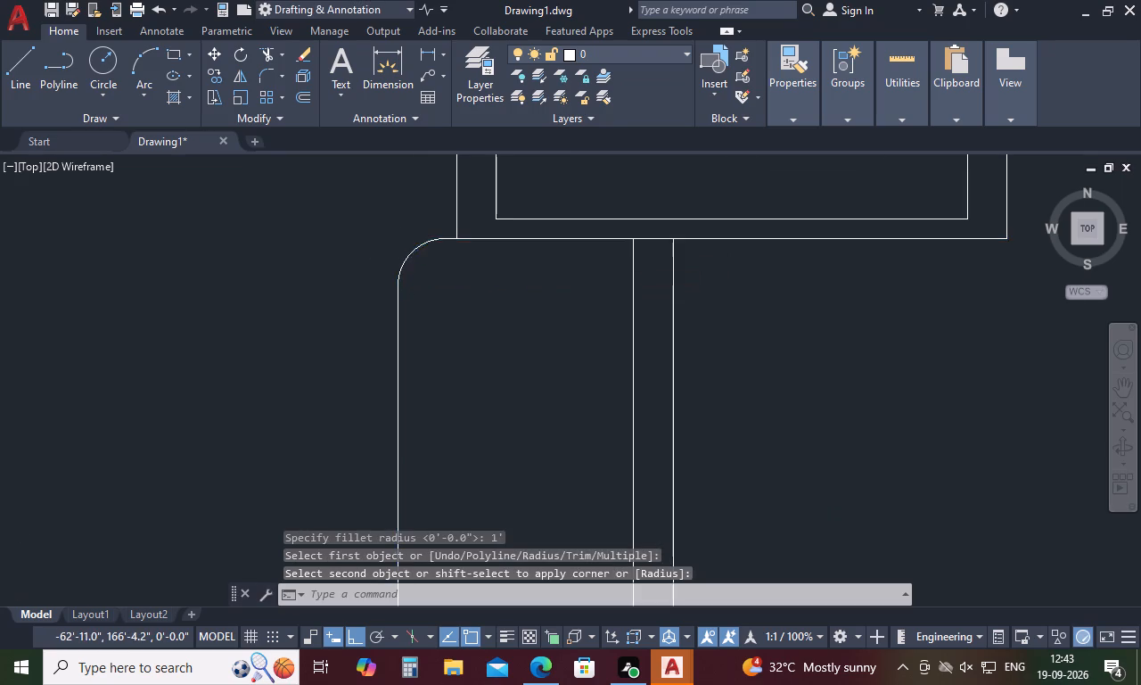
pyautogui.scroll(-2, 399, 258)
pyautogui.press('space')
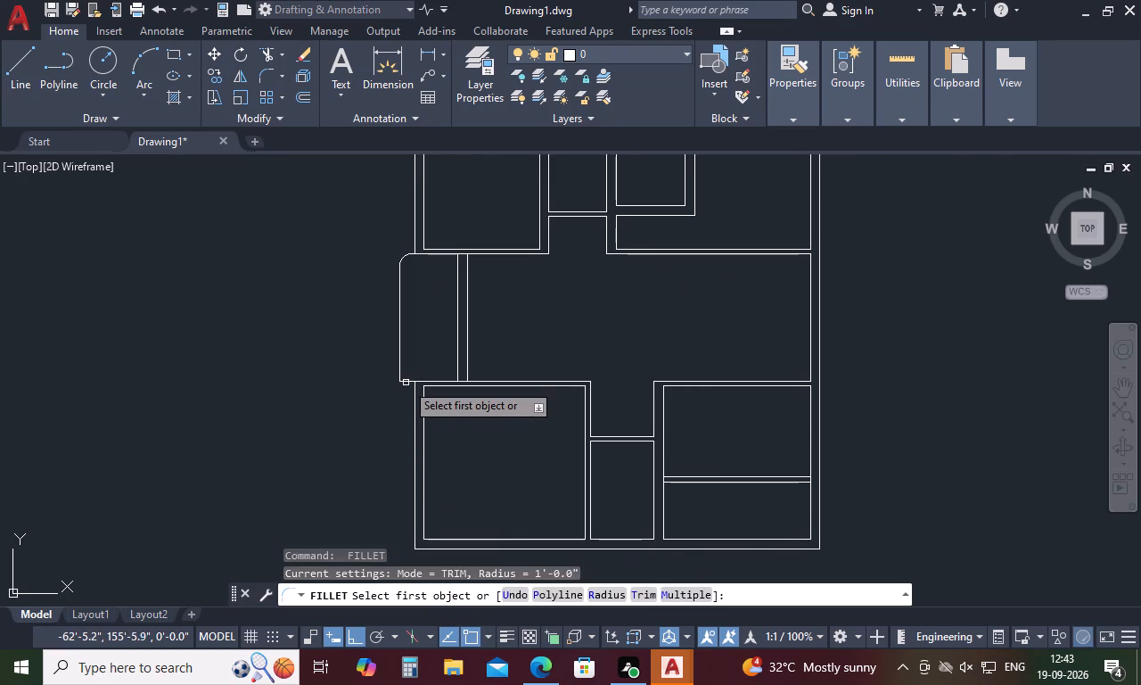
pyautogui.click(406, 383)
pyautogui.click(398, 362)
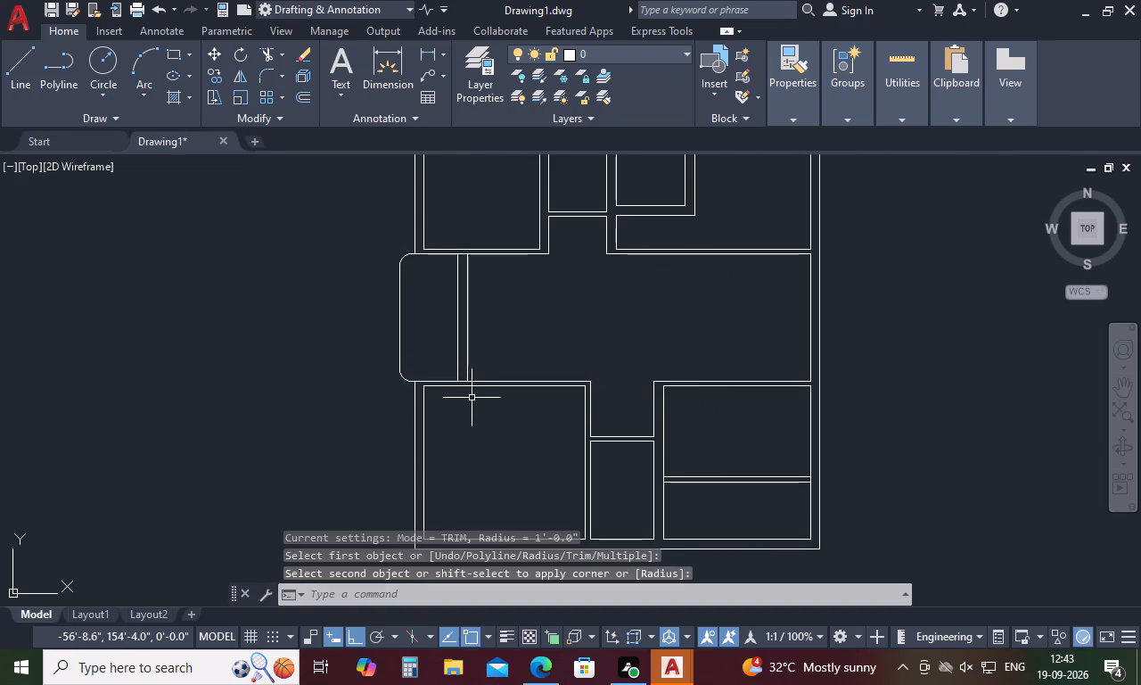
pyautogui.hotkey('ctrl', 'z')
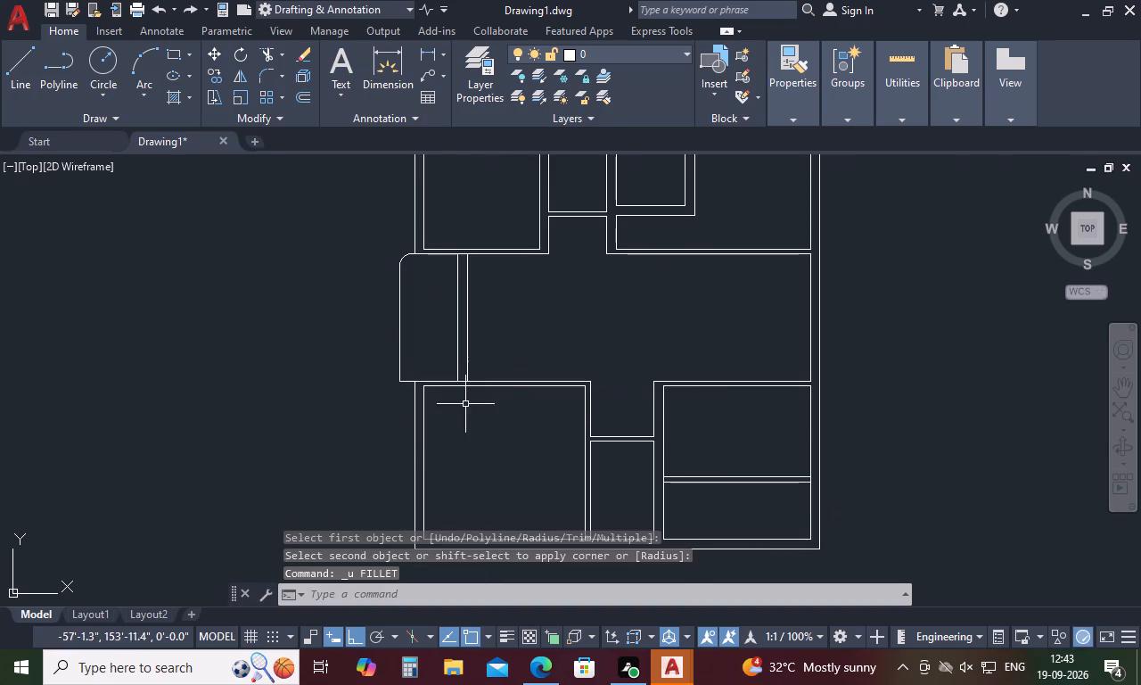
# Offset the projection's vertical line, rounded corner and upper wall line 10" outward.
pyautogui.scroll(1, 376, 323)
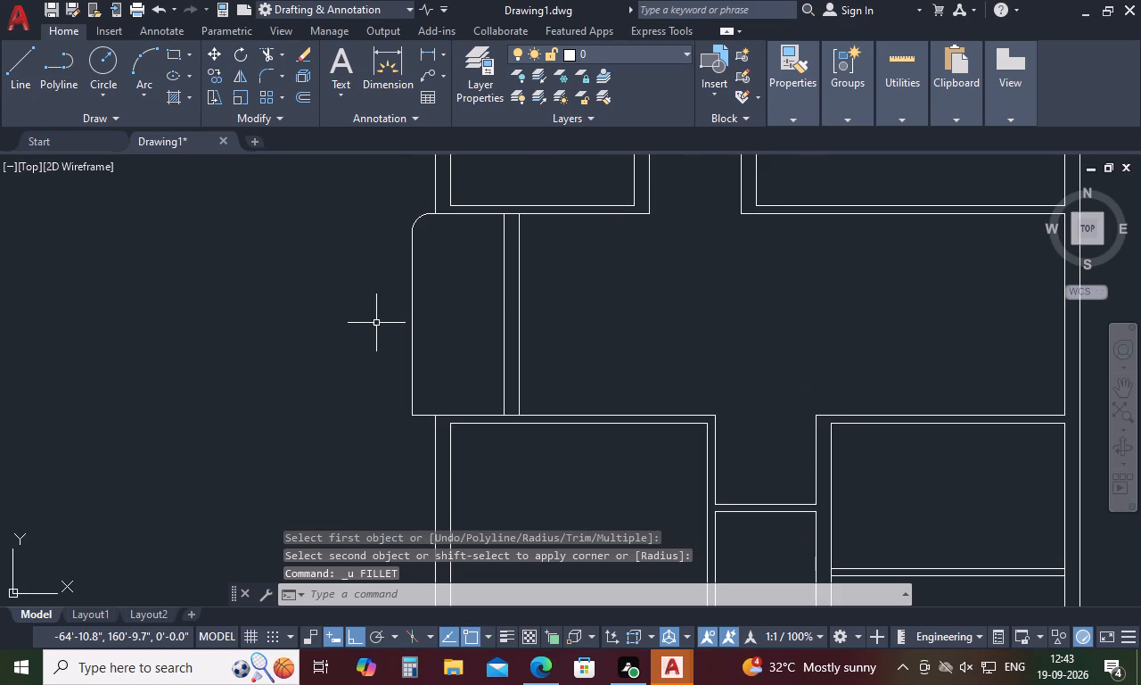
pyautogui.press('Escape')
pyautogui.write('O')
pyautogui.press('space')
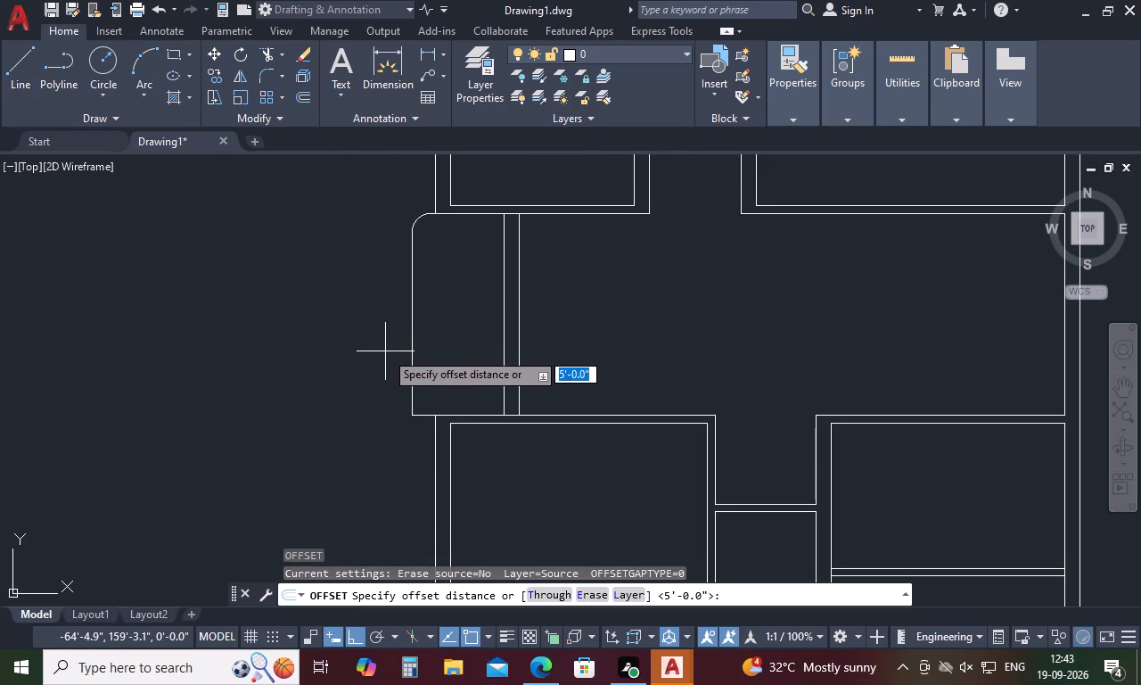
pyautogui.write('10')
pyautogui.press('space')
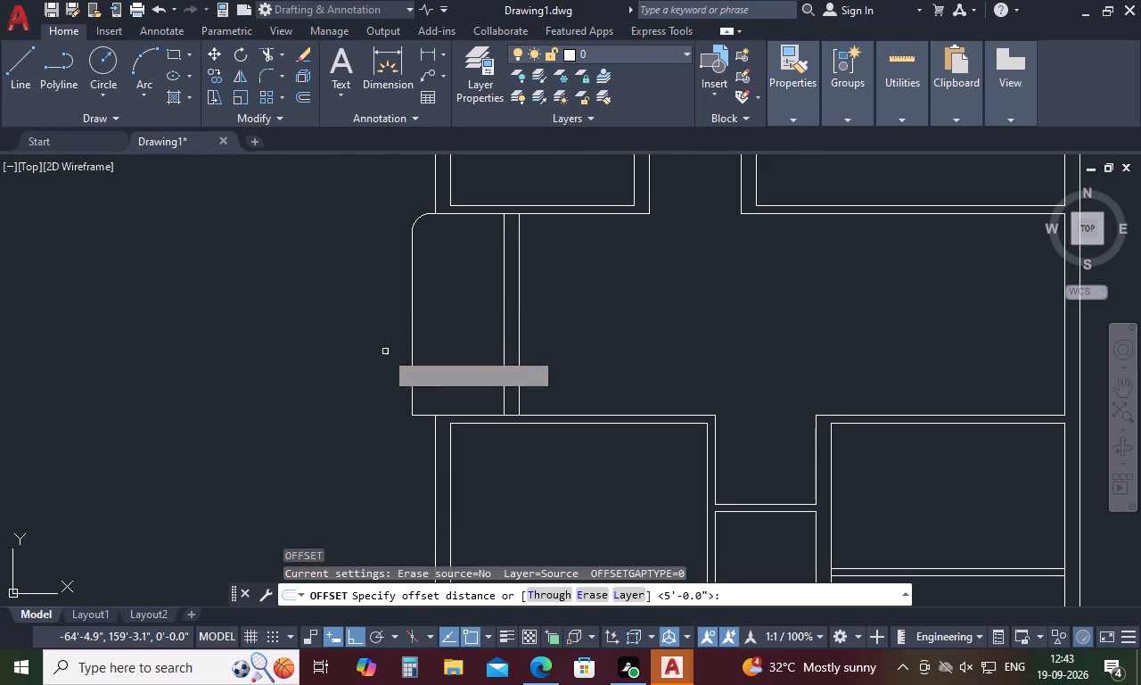
pyautogui.click(410, 313)
pyautogui.click(375, 318)
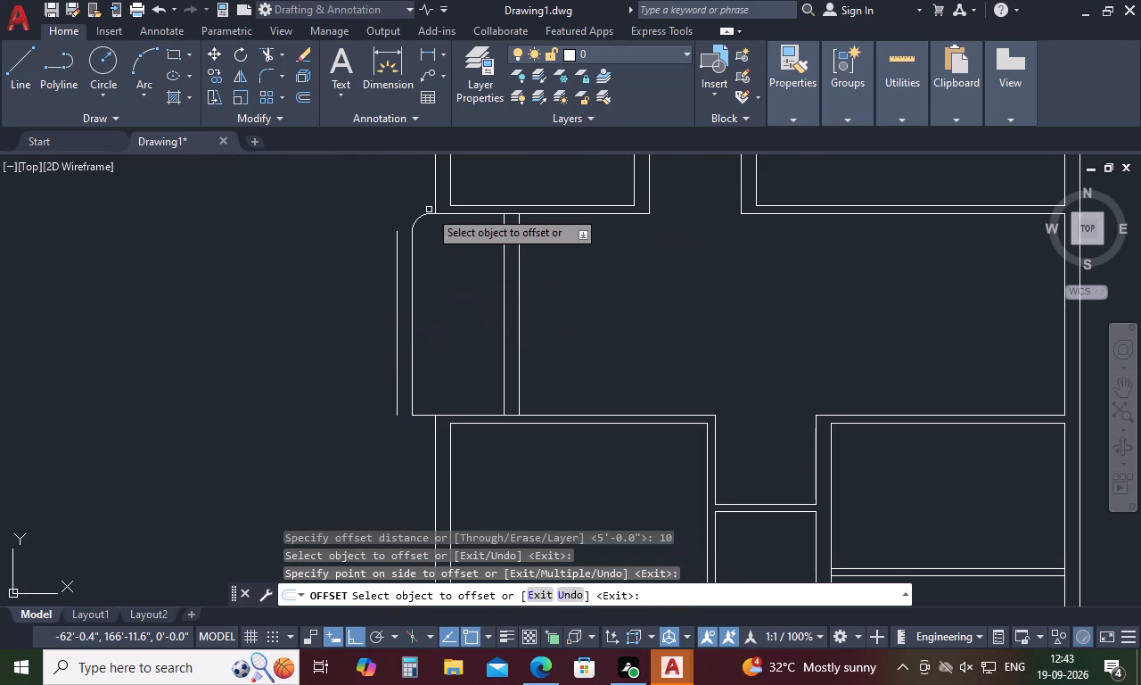
pyautogui.click(428, 211)
pyautogui.click(421, 201)
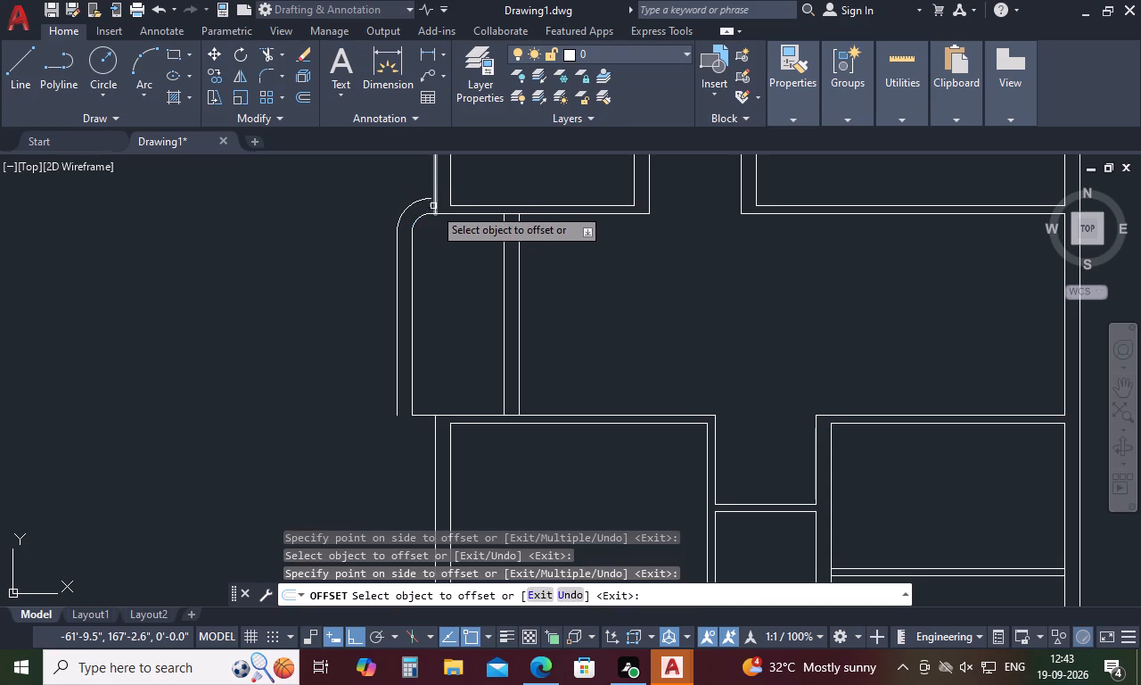
pyautogui.scroll(4, 431, 215)
pyautogui.click(433, 213)
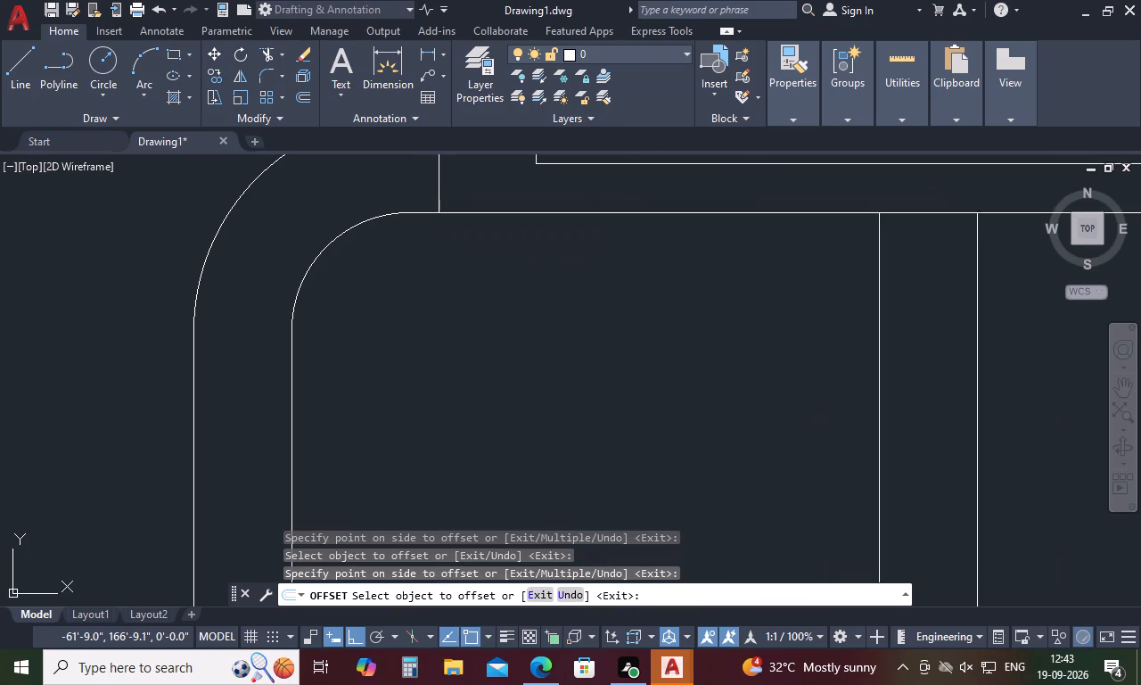
pyautogui.scroll(-3, 429, 202)
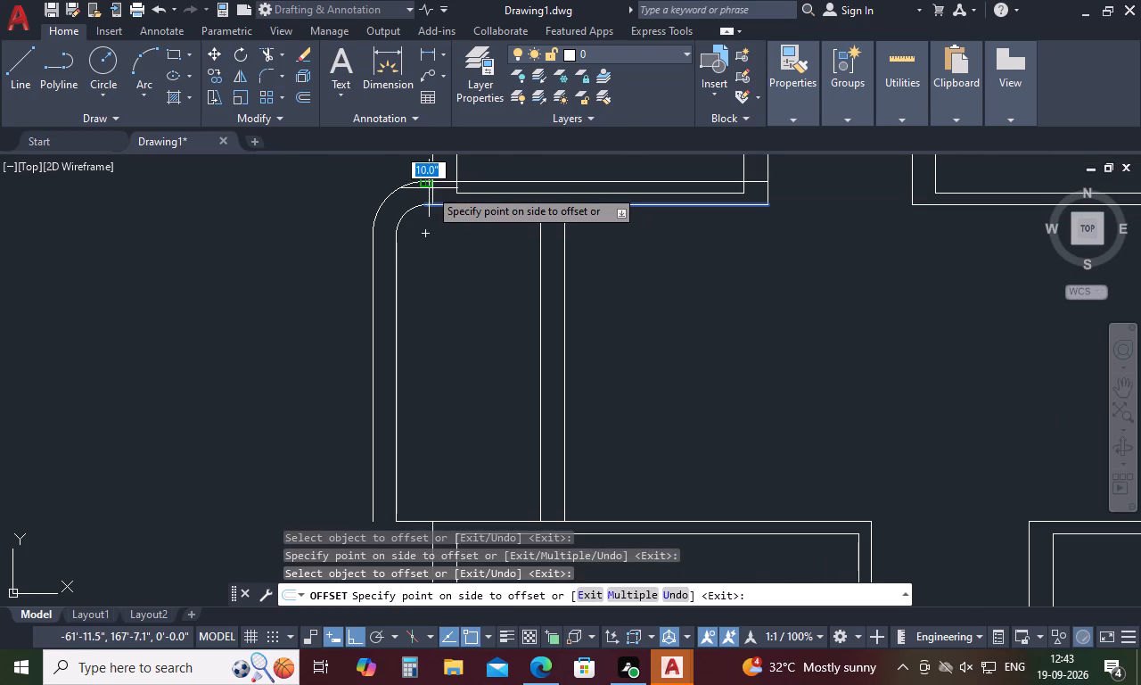
pyautogui.click(429, 188)
pyautogui.press('Escape')
# Trim the upper offset line's segments inside the plan back to the exterior wall.
pyautogui.write('TR')
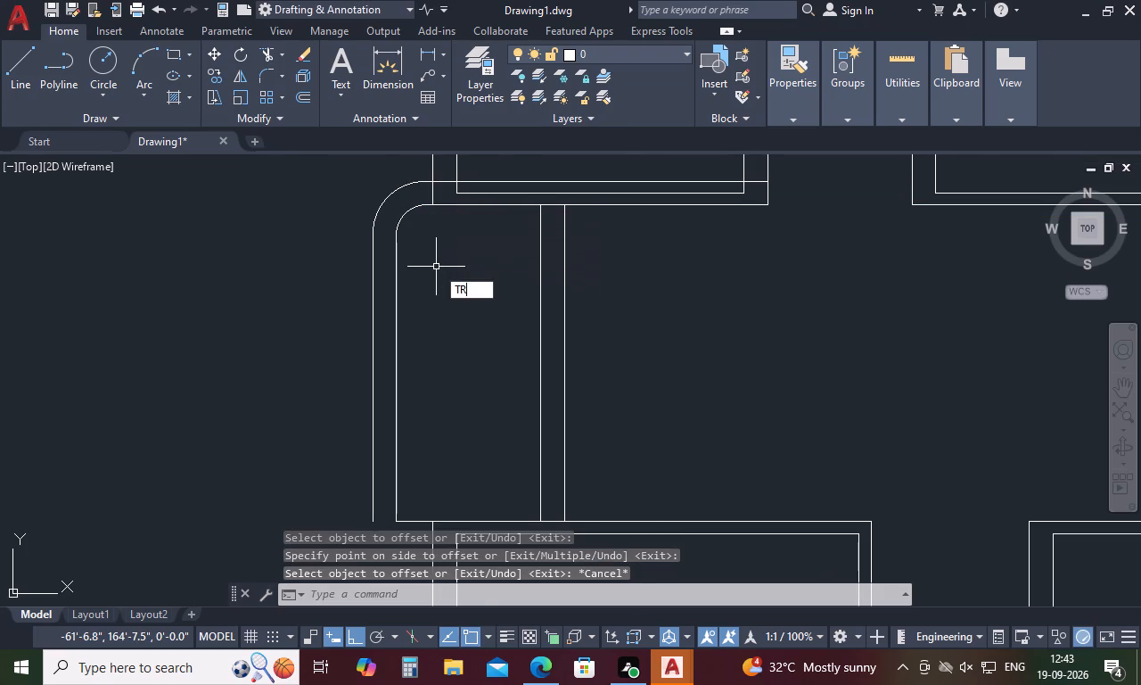
pyautogui.press('space')
pyautogui.click(446, 183)
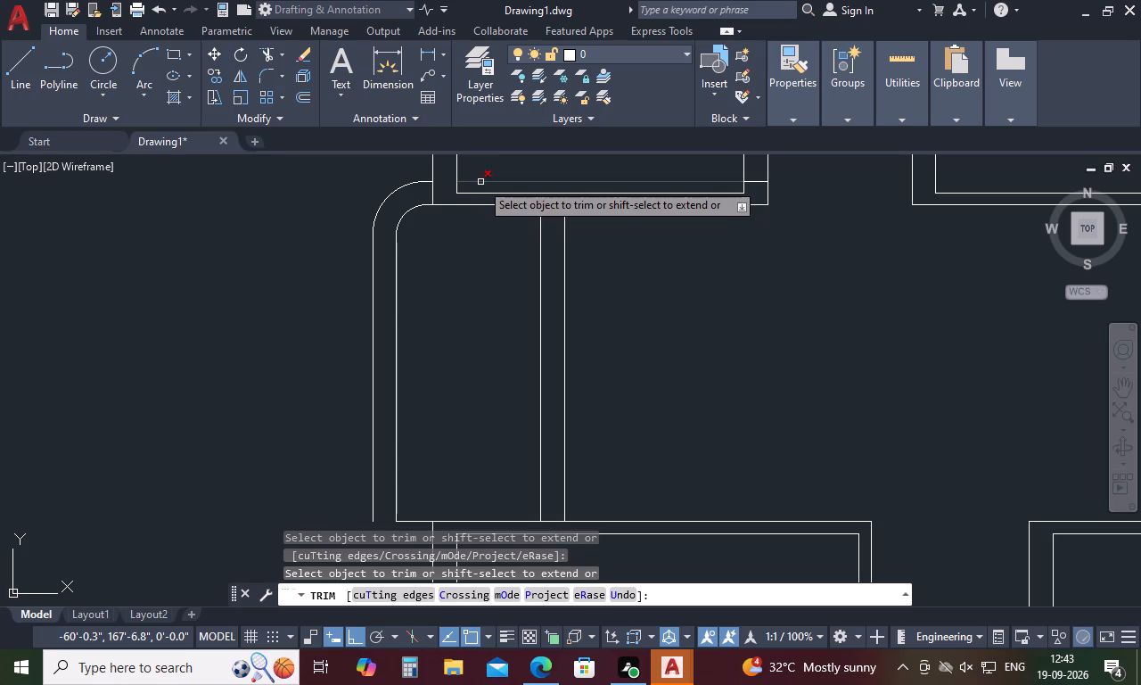
pyautogui.click(480, 182)
pyautogui.click(752, 183)
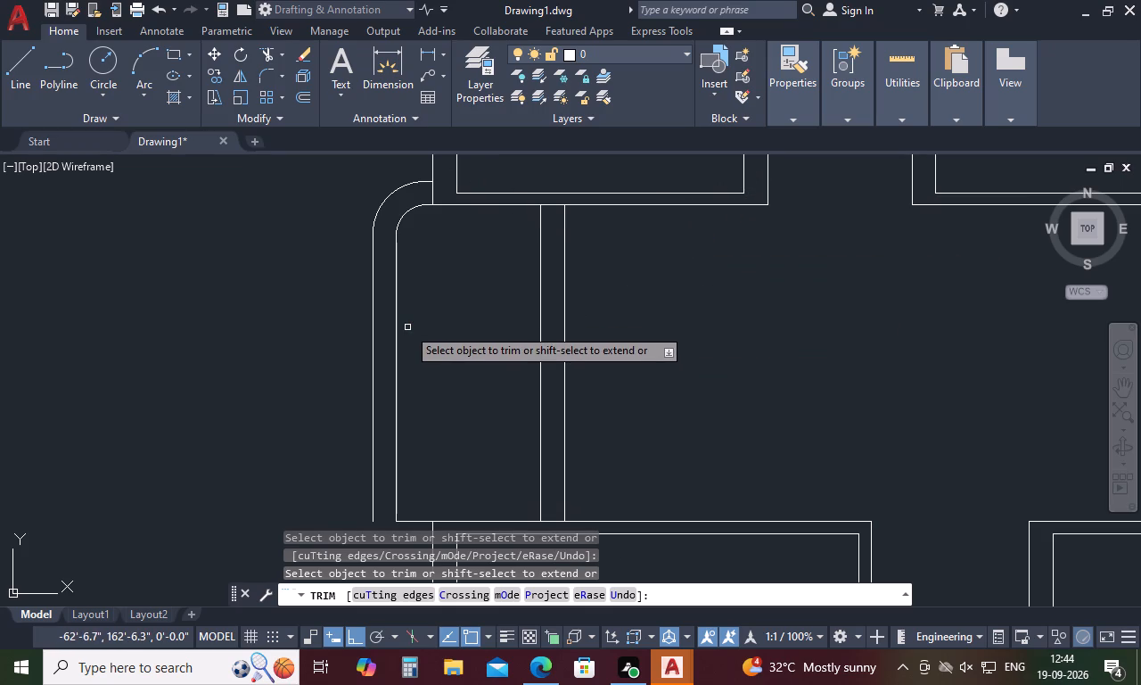
pyautogui.press('Escape')
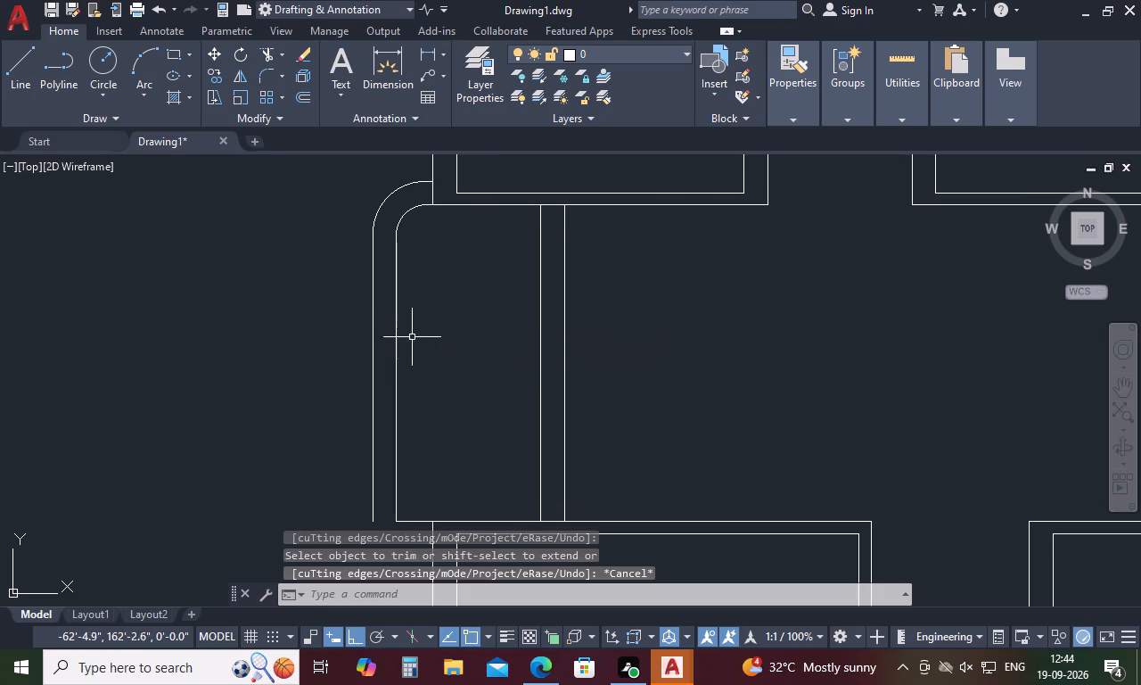
# Offset the projection's lower wall line 10" downward.
pyautogui.scroll(-1, 421, 331)
pyautogui.write('O')
pyautogui.press('space')
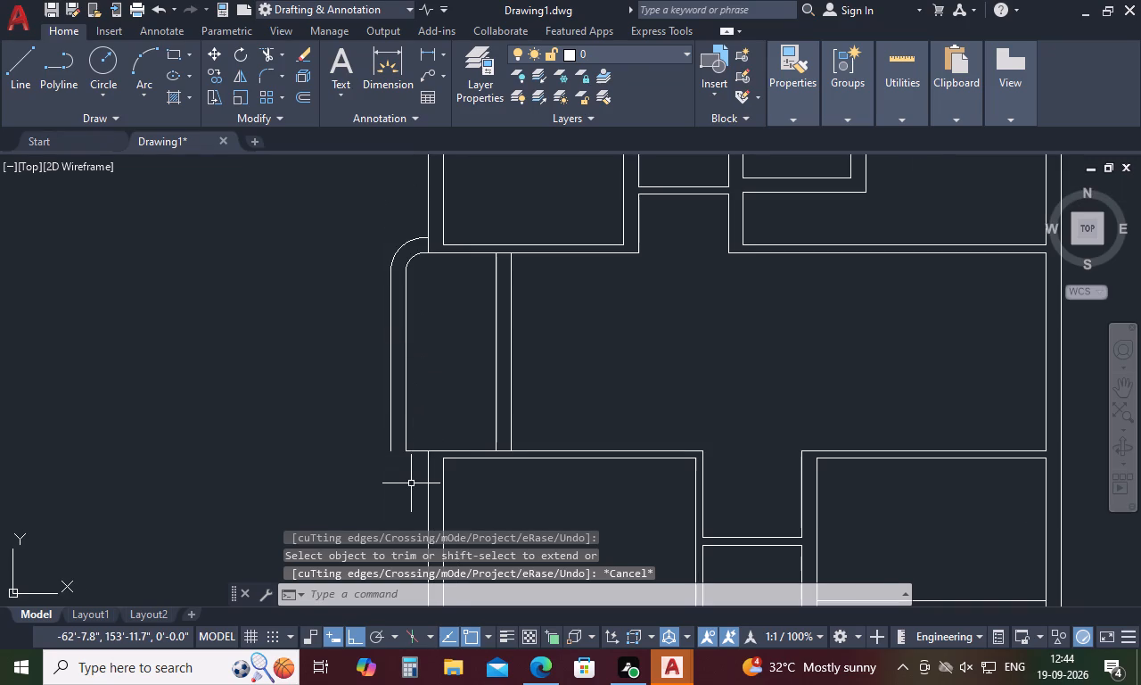
pyautogui.press('1')
pyautogui.write('0')
pyautogui.press('space')
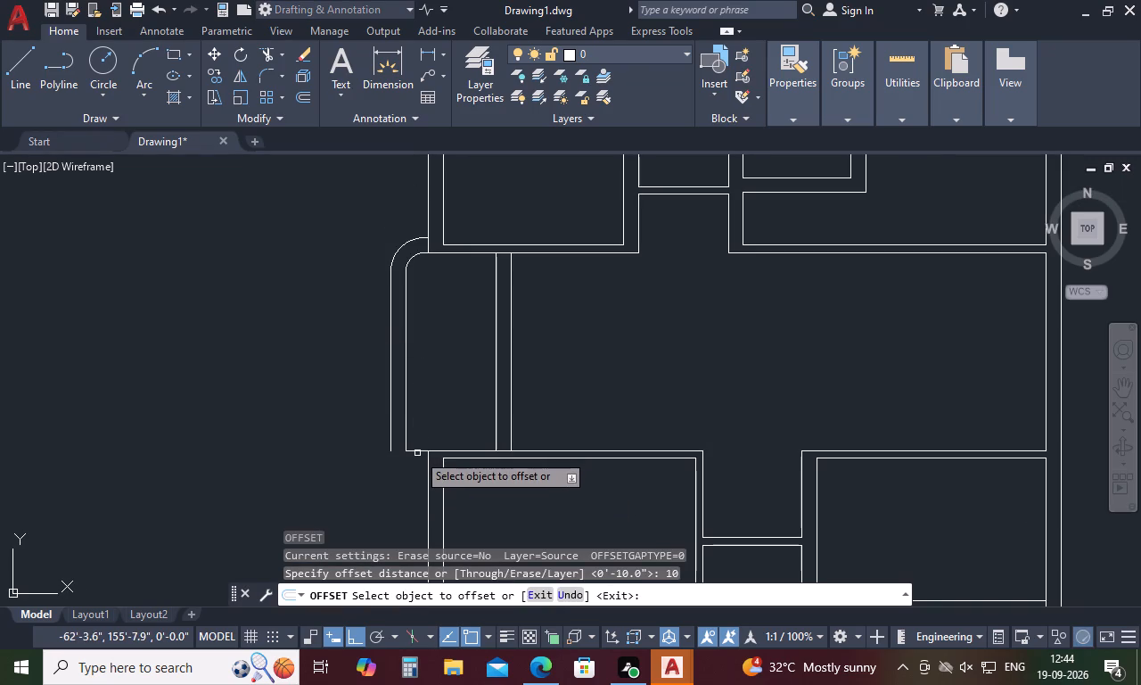
pyautogui.click(417, 452)
pyautogui.click(414, 481)
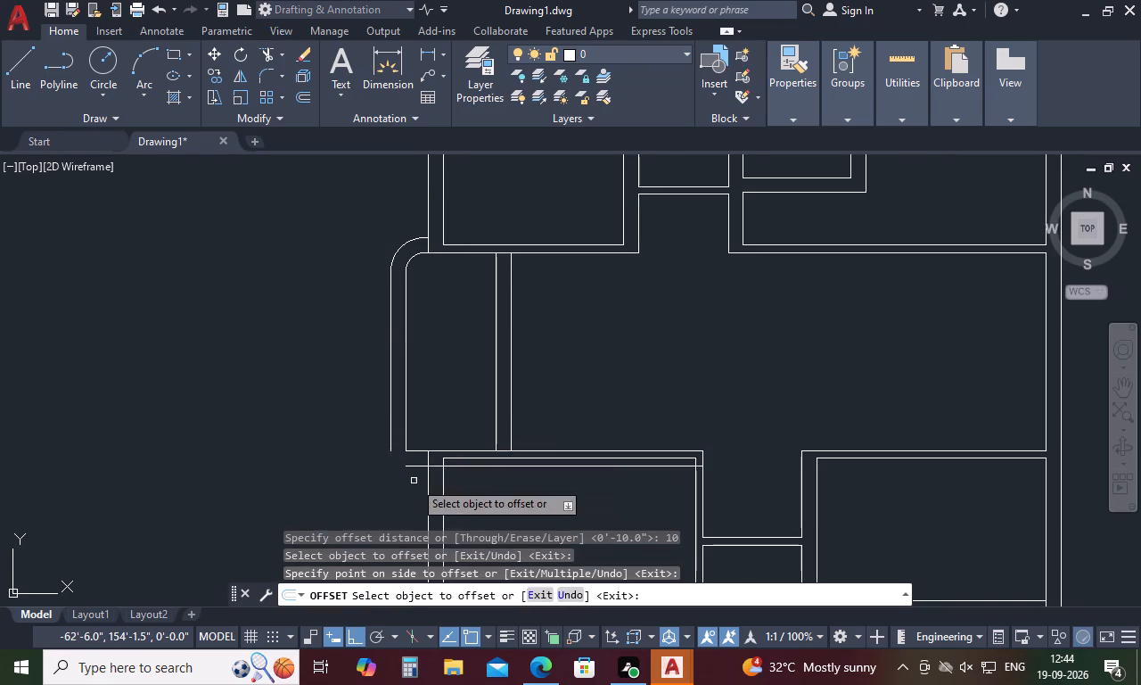
pyautogui.press('space')
# Trim the lower offset line inside the plan, keeping only the short piece outside the exterior wall.
pyautogui.write('TR')
pyautogui.press('space')
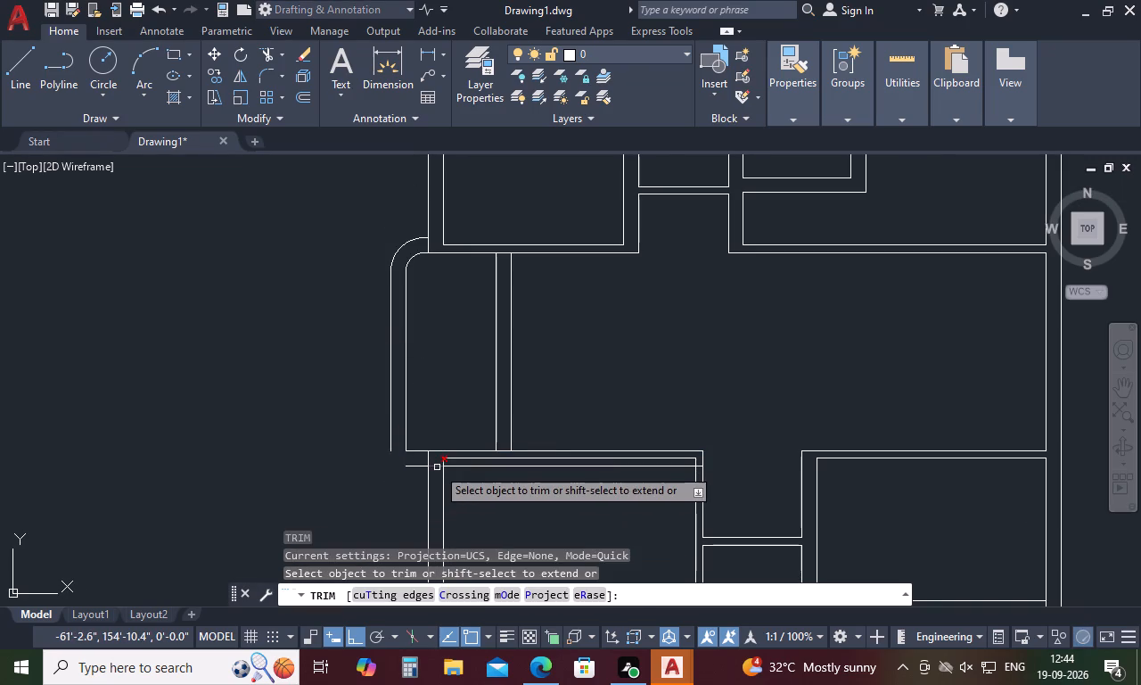
pyautogui.click(437, 467)
pyautogui.click(457, 464)
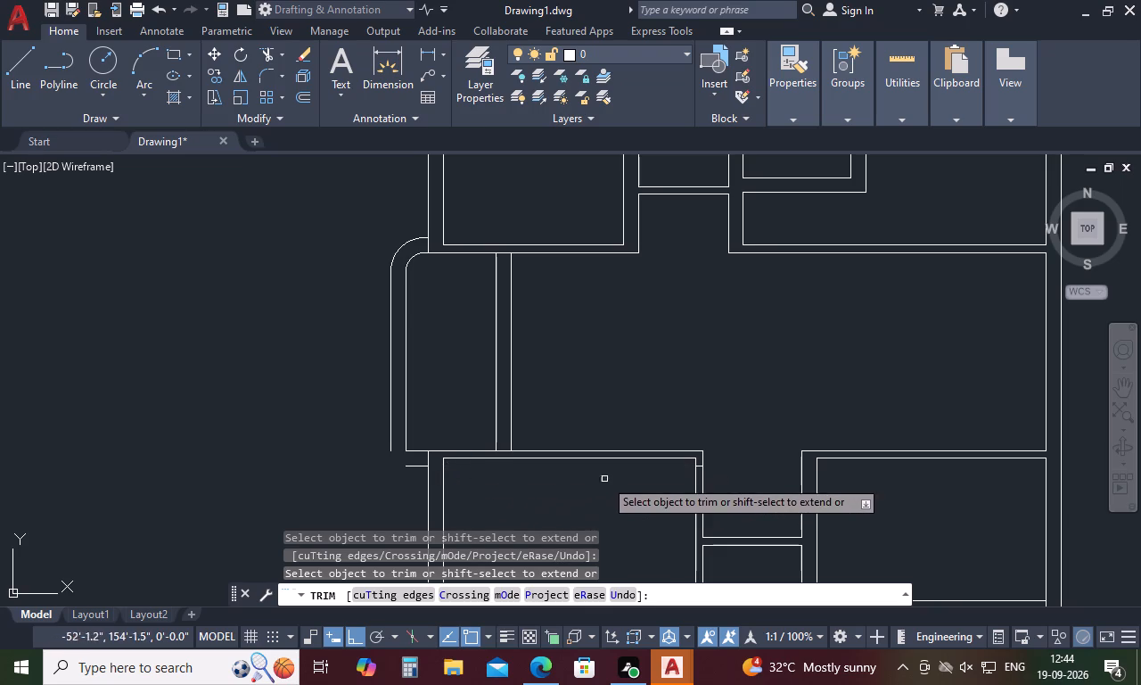
pyautogui.scroll(3, 694, 475)
pyautogui.moveTo(700, 436); pyautogui.dragTo(705, 467)
pyautogui.scroll(-3, 705, 466)
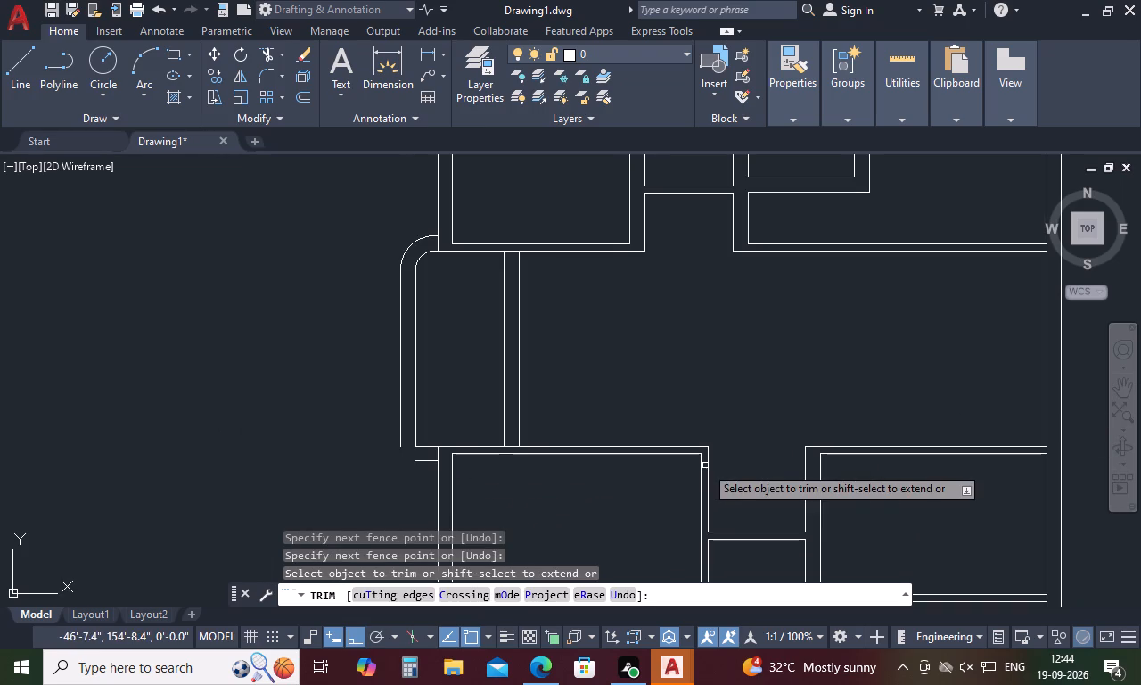
pyautogui.press('Escape')
# Draw a horizontal helper line level with the lower offset piece, from beyond the projection's left side back to the exterior wall.
pyautogui.press('l')
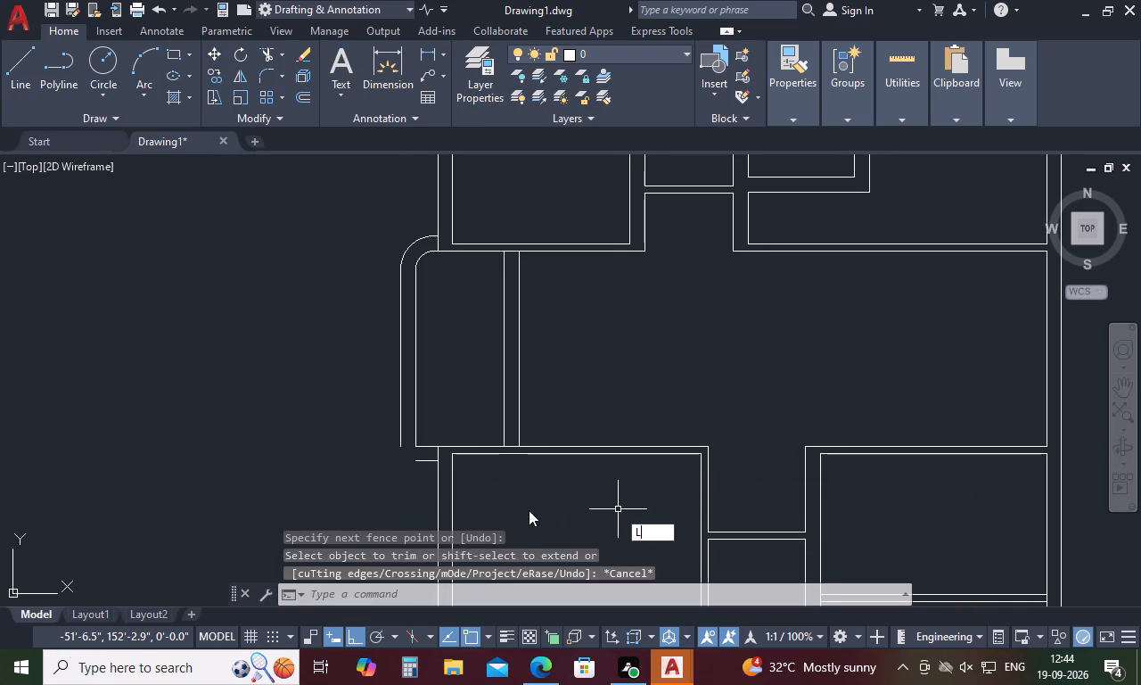
pyautogui.press('space')
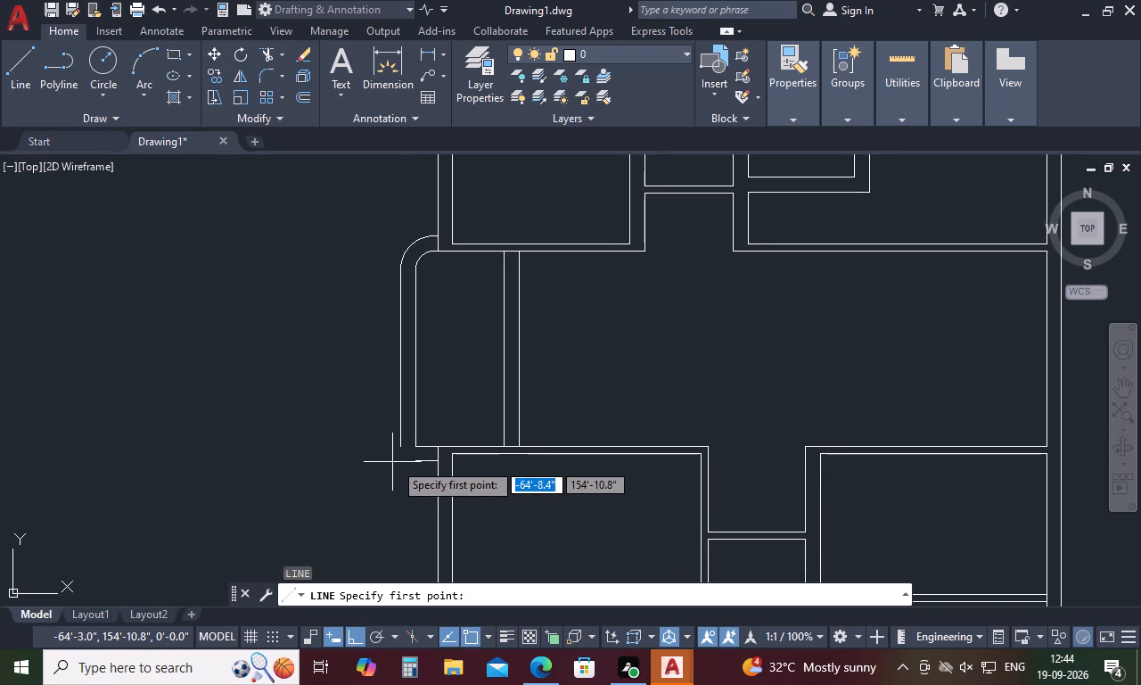
pyautogui.click(387, 466)
pyautogui.click(309, 466)
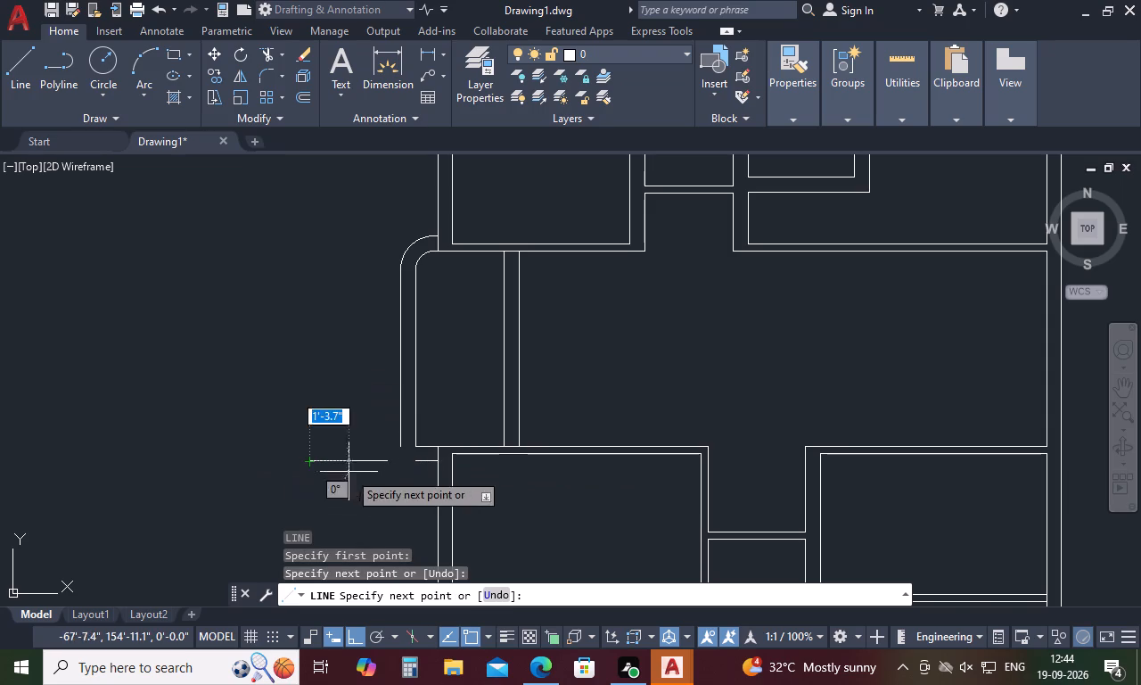
pyautogui.click(429, 470)
pyautogui.press('space')
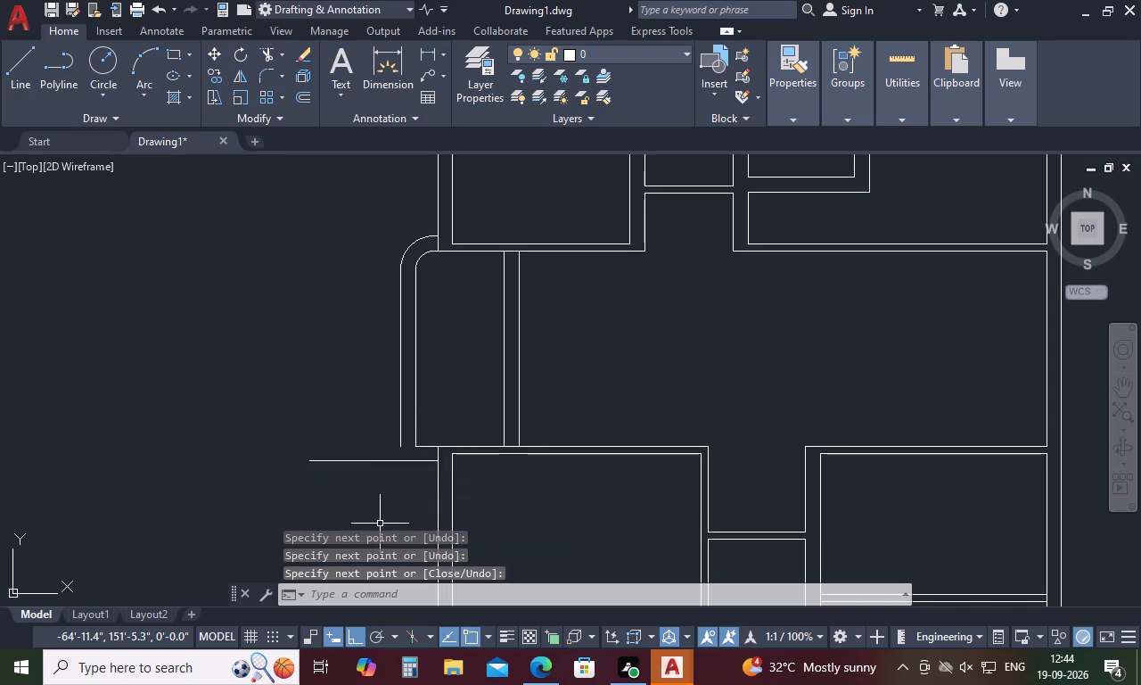
# Extend the projection's outer vertical line down to the horizontal helper line.
pyautogui.press('e')
pyautogui.press('x')
pyautogui.press('space')
pyautogui.click(401, 425)
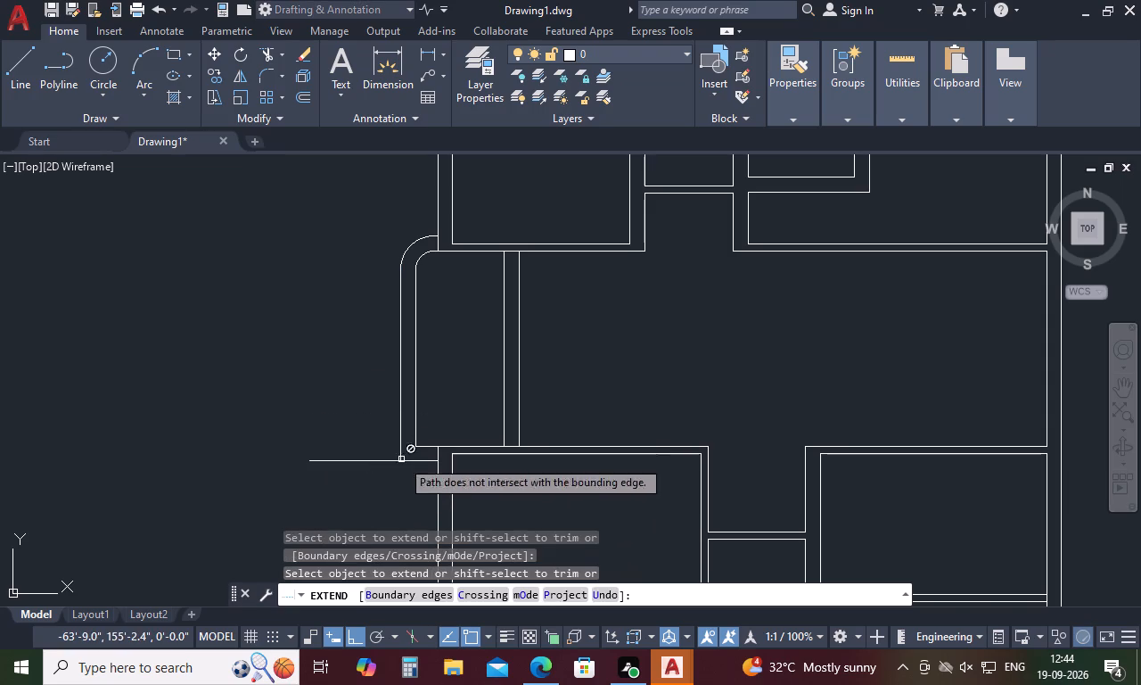
pyautogui.press('Escape')
# Erase the overlapping helper lines below the projection, keeping the short offset piece at the exterior wall.
pyautogui.press('space')
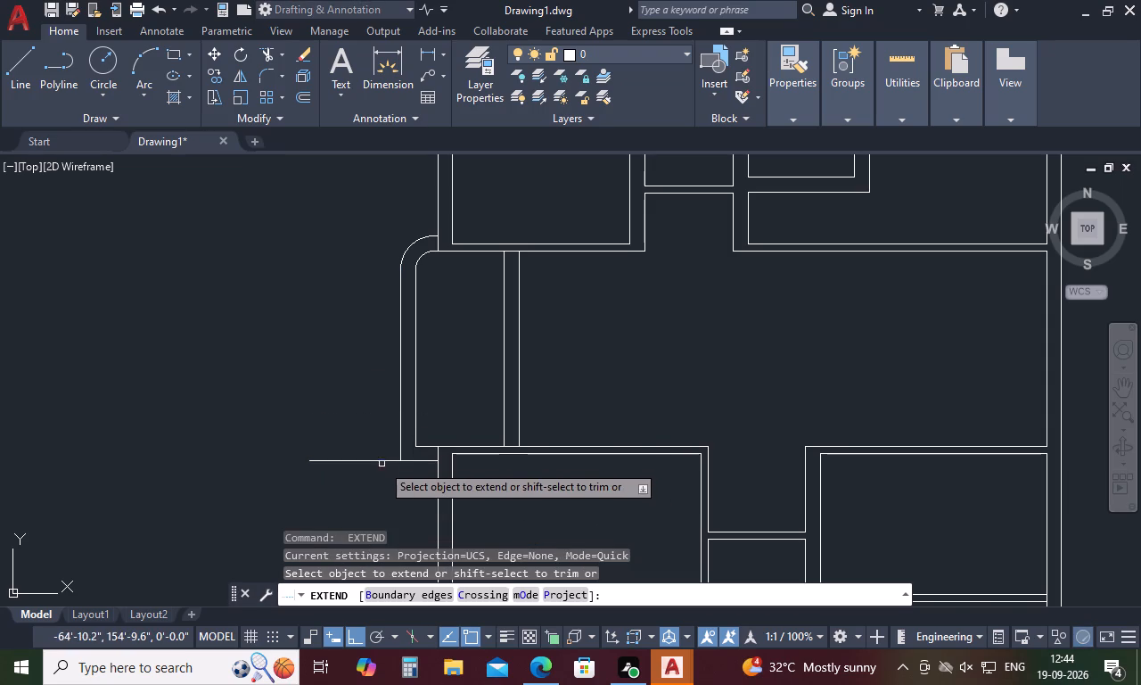
pyautogui.click(382, 463)
pyautogui.press('Delete')
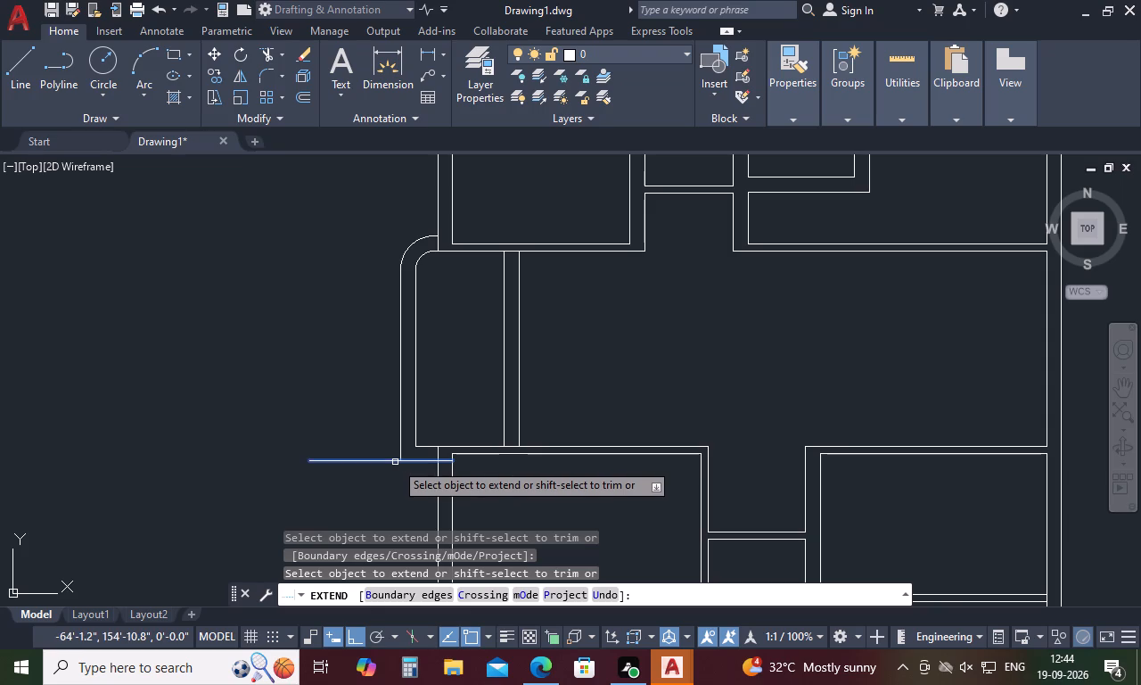
pyautogui.click(395, 462)
pyautogui.press('Delete')
pyautogui.press('space')
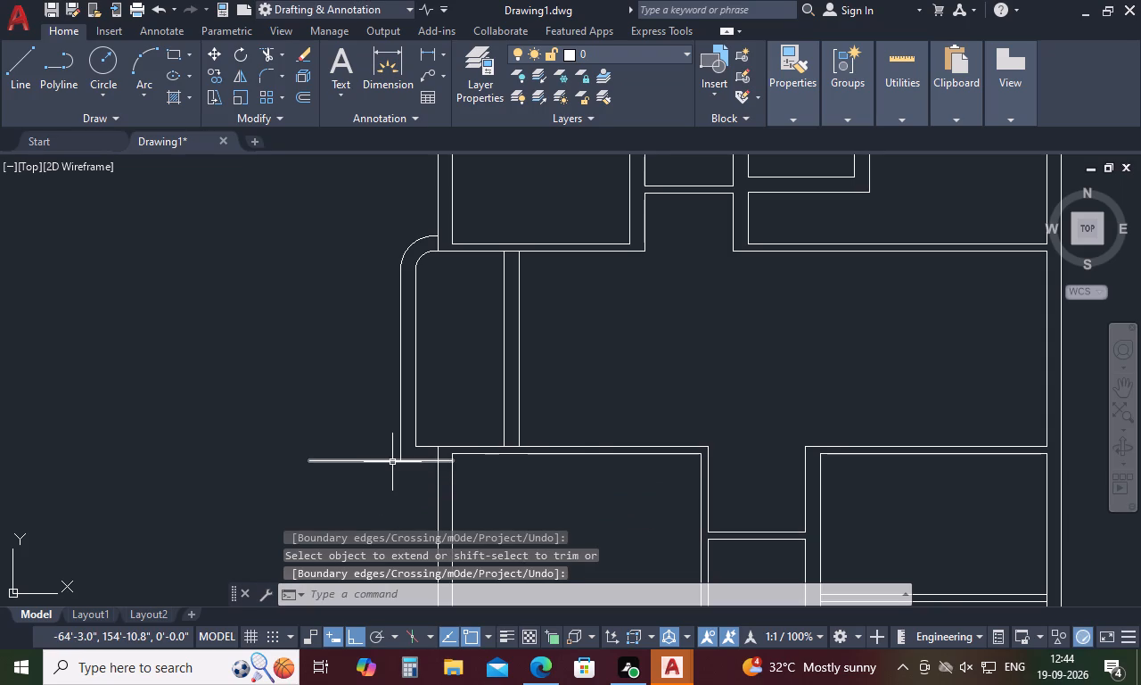
pyautogui.click(392, 462)
pyautogui.press('Delete')
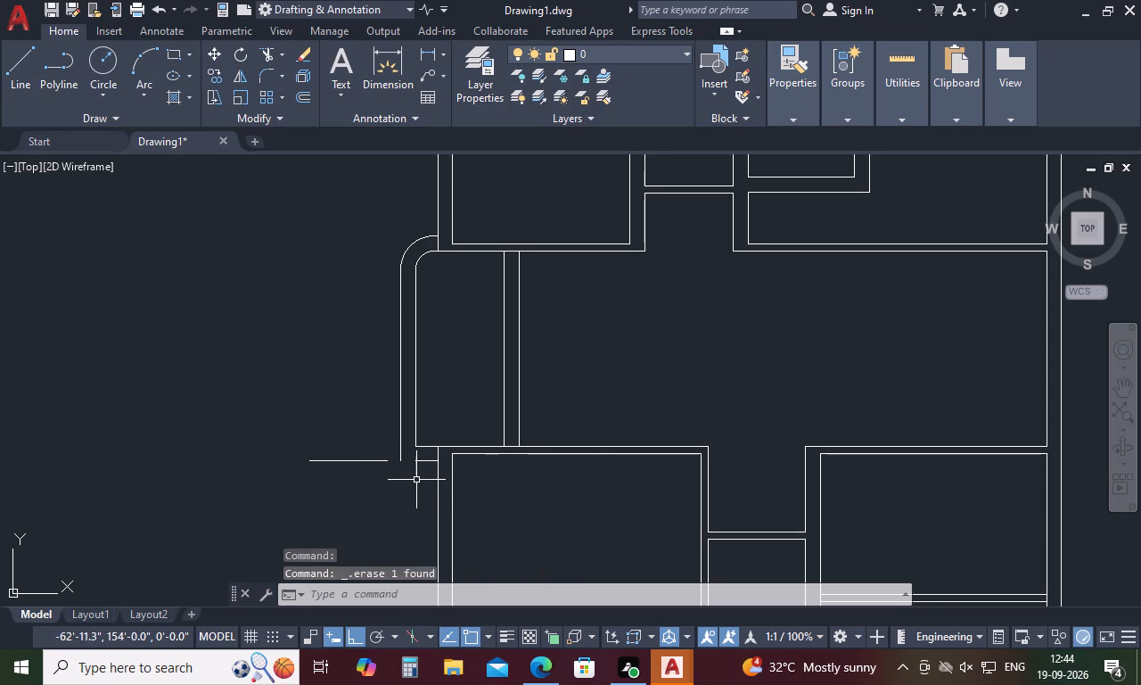
pyautogui.click(374, 460)
pyautogui.press('Delete')
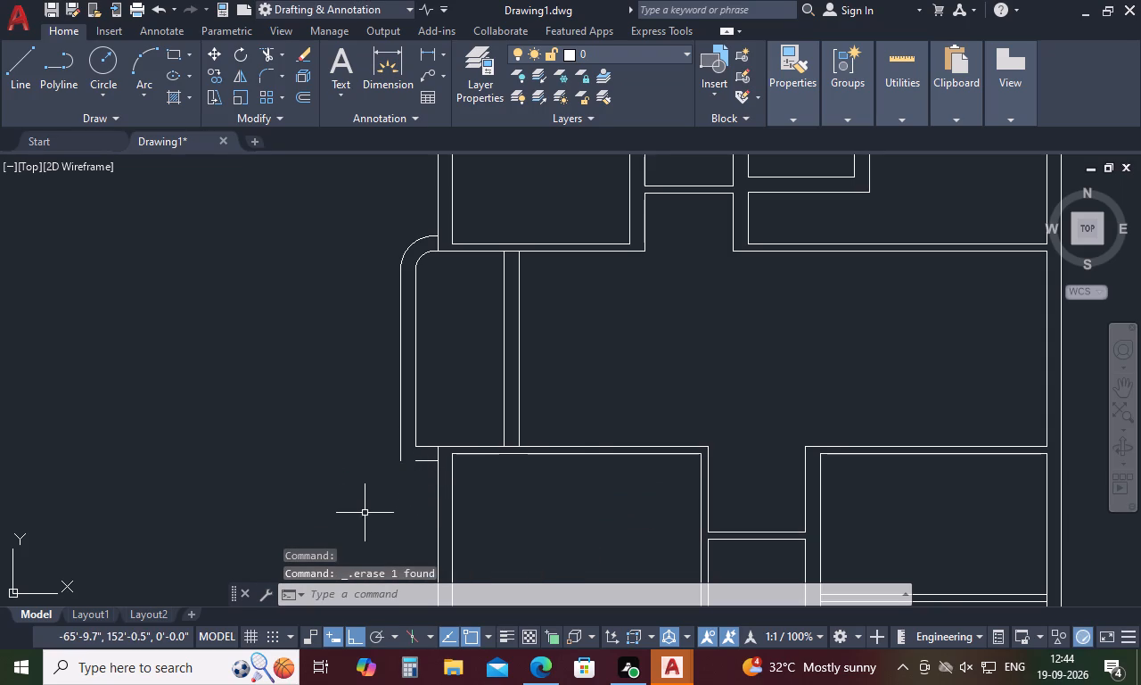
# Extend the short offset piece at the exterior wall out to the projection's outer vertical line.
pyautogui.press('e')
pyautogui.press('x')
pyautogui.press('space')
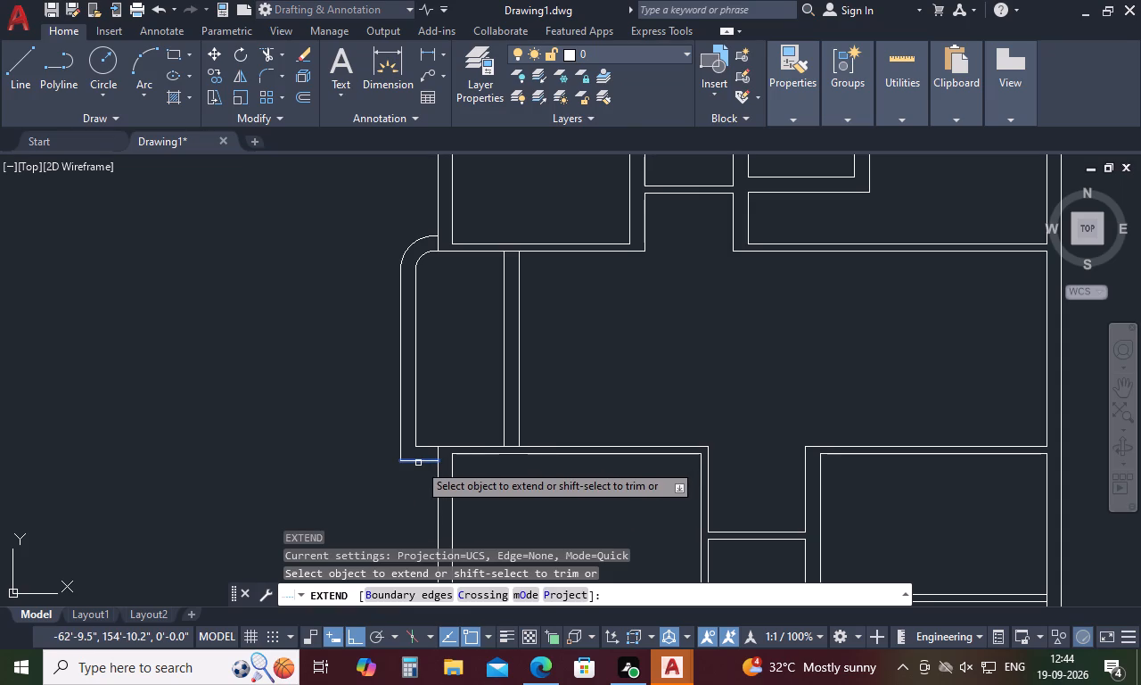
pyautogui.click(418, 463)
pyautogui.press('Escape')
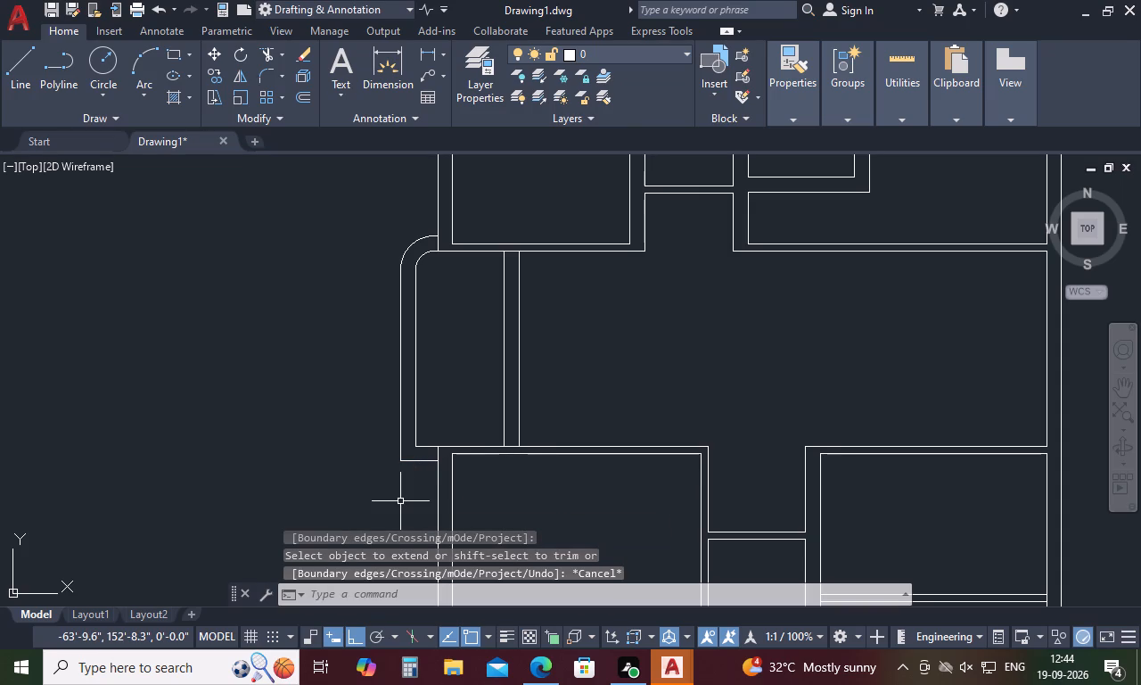
# Draw a horizontal line from the lower end of the projection's inner vertical line outward past its outer line.
pyautogui.write('L')
pyautogui.press('space')
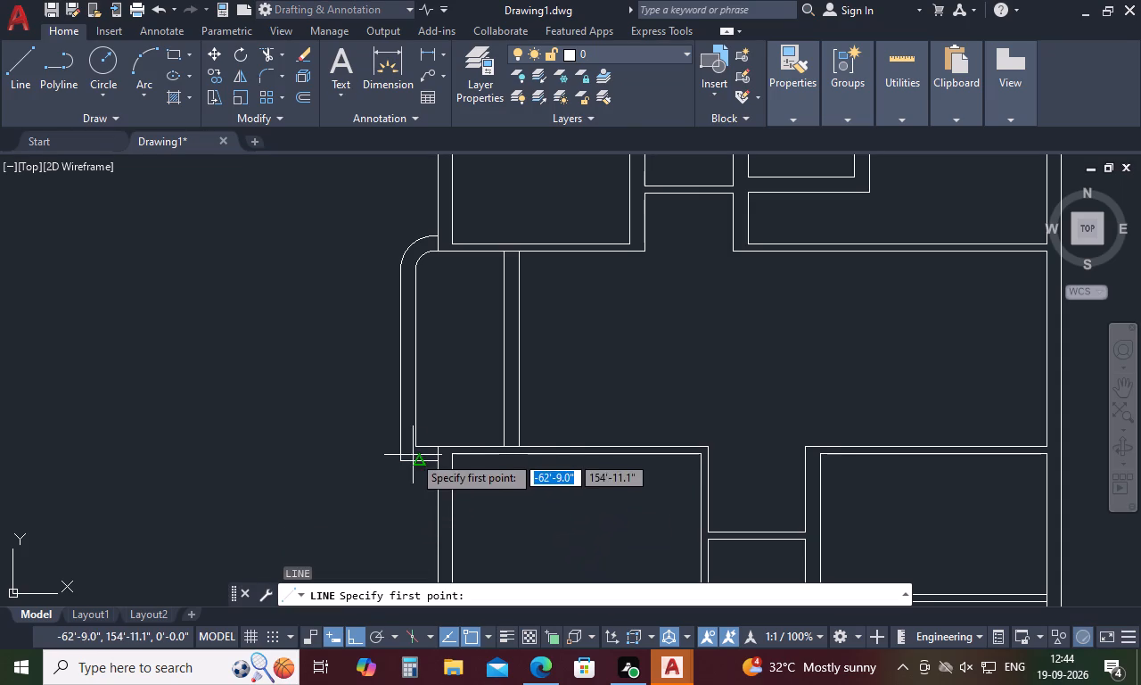
pyautogui.click(417, 445)
pyautogui.click(377, 441)
pyautogui.press('space')
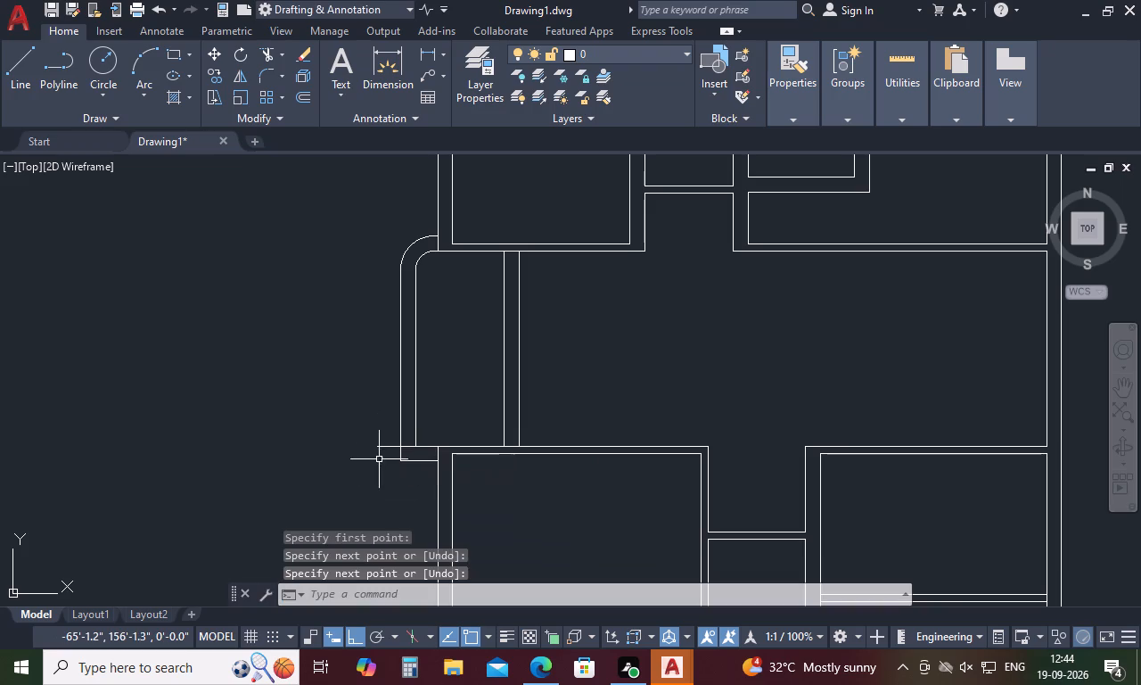
# Offset the new horizontal line 20" downward and extend the copy to the exterior wall.
pyautogui.press('o')
pyautogui.press('space')
pyautogui.write('20')
pyautogui.press('space')
pyautogui.click(380, 446)
pyautogui.click(377, 495)
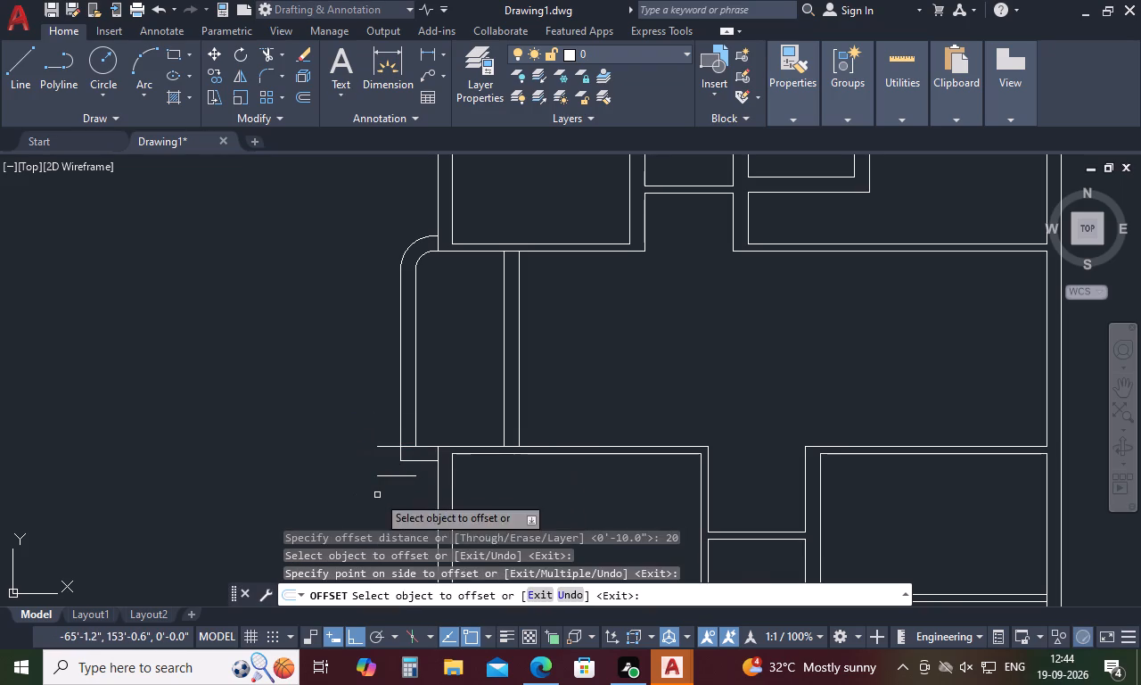
pyautogui.press('space')
pyautogui.write('EX')
pyautogui.press('space')
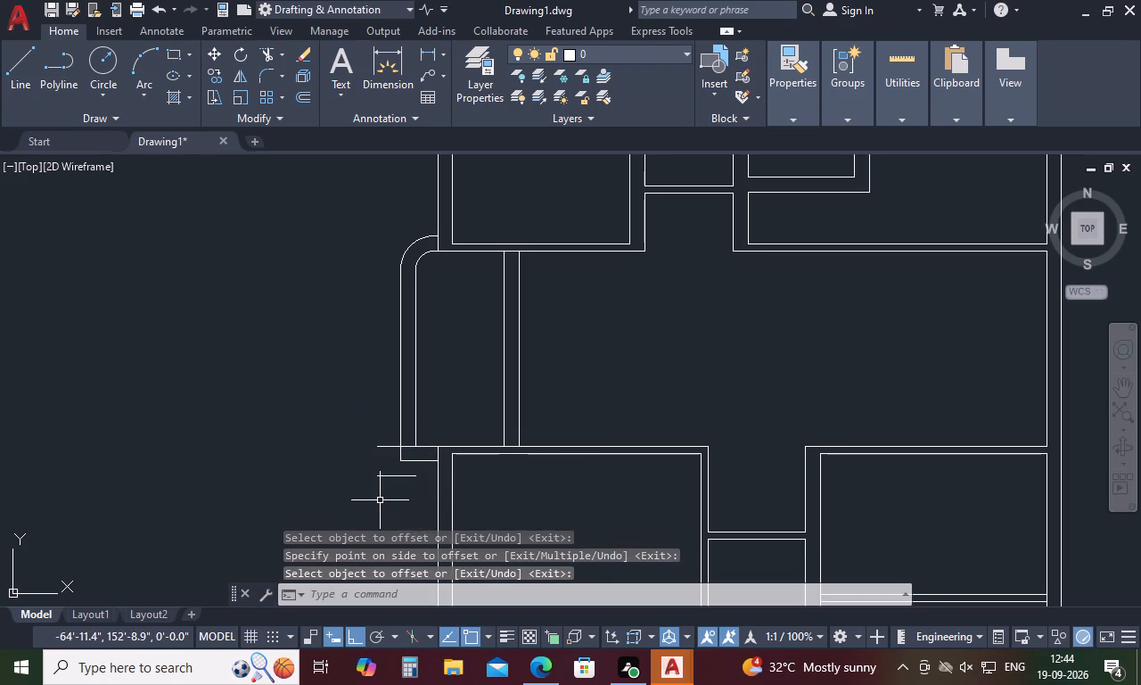
pyautogui.click(403, 476)
pyautogui.press('Escape')
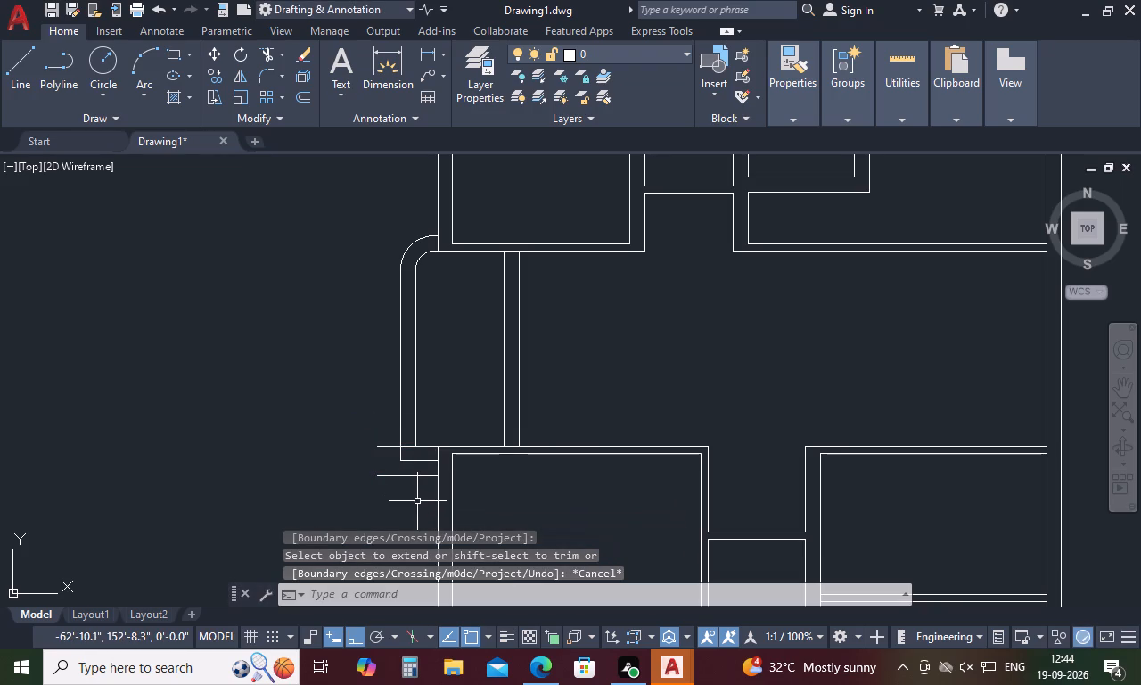
# Trim away the outer line's stub and the short horizontal piece lying between the two 20"-spaced lines.
pyautogui.write('TR')
pyautogui.press('space')
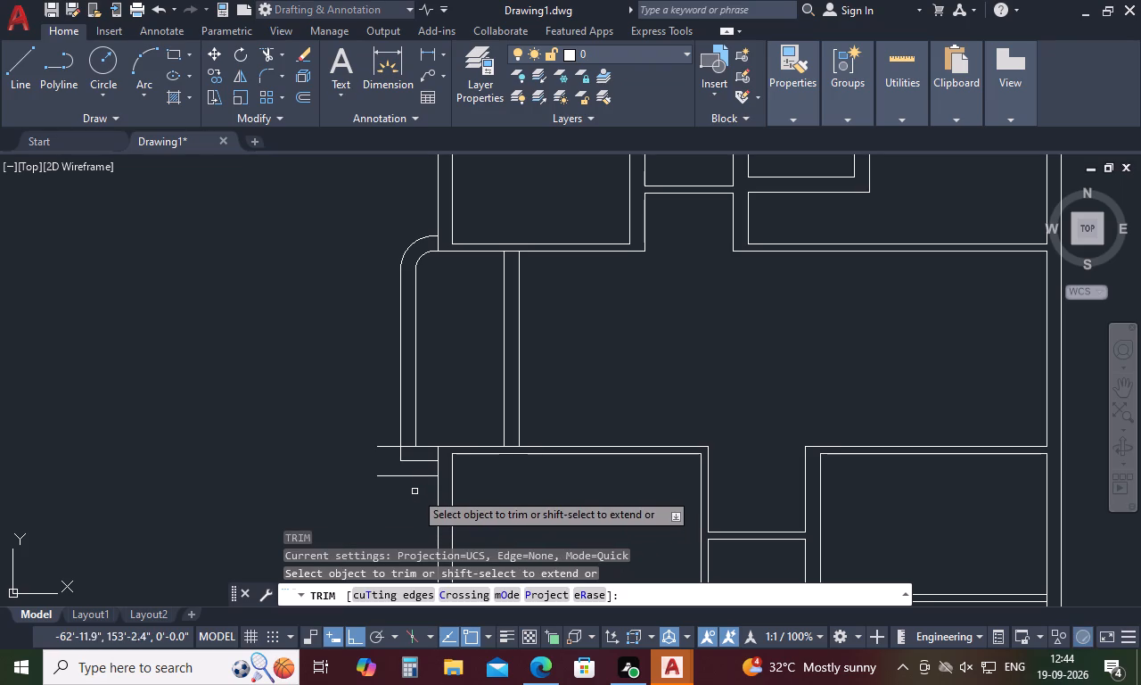
pyautogui.scroll(1, 408, 461)
pyautogui.click(409, 459)
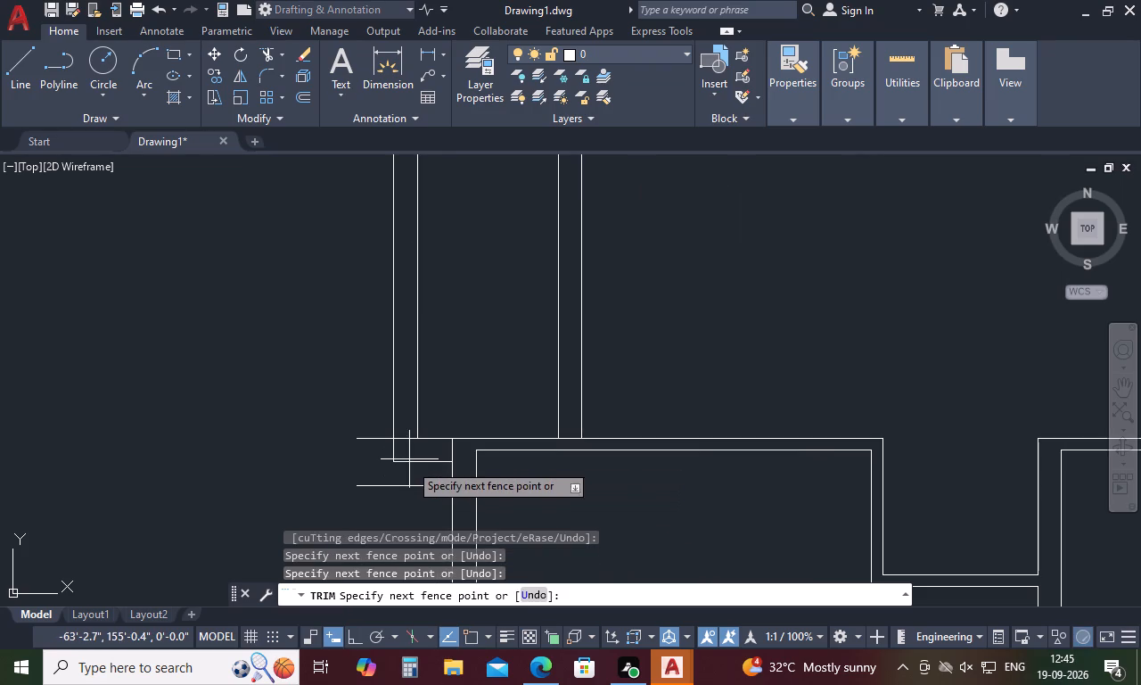
pyautogui.click(389, 456)
pyautogui.click(399, 462)
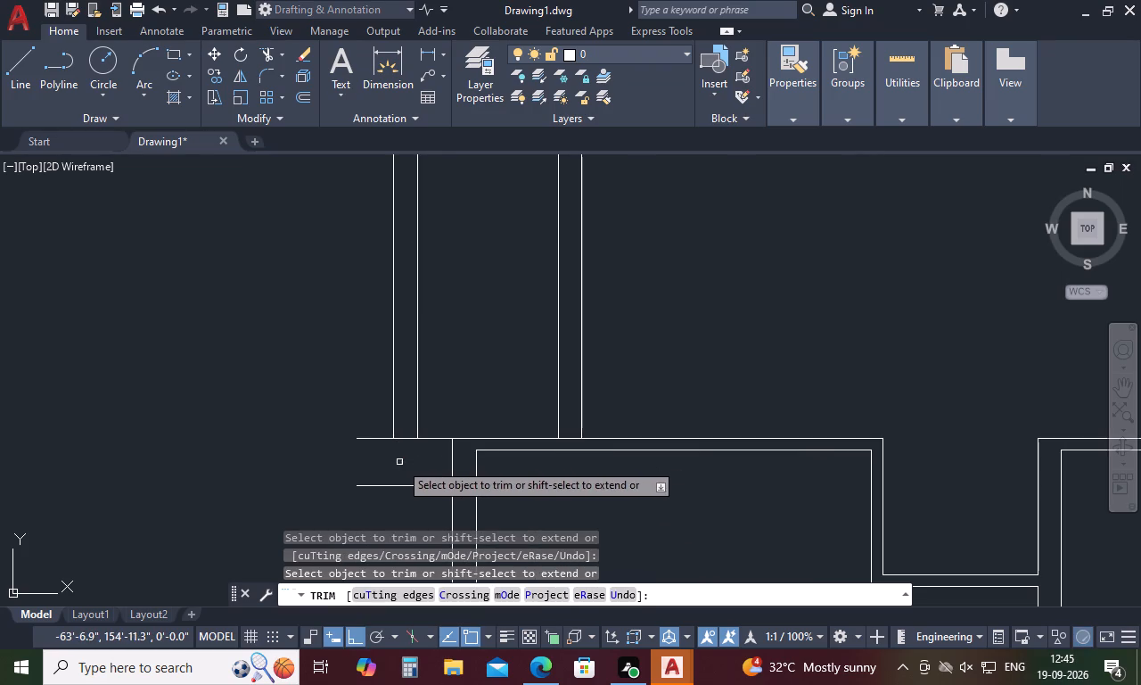
pyautogui.press('Escape')
# Draw a vertical line closing the outer end of the 20" block below the projection.
pyautogui.press('l')
pyautogui.press('space')
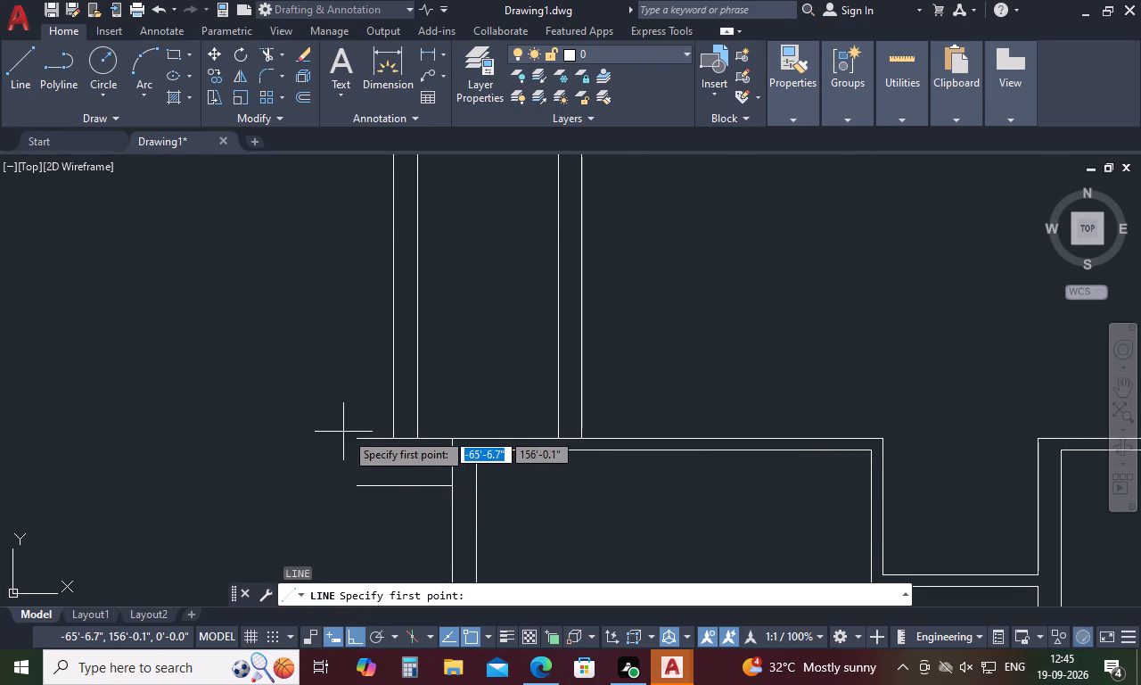
pyautogui.click(356, 441)
pyautogui.click(352, 490)
pyautogui.press('Escape')
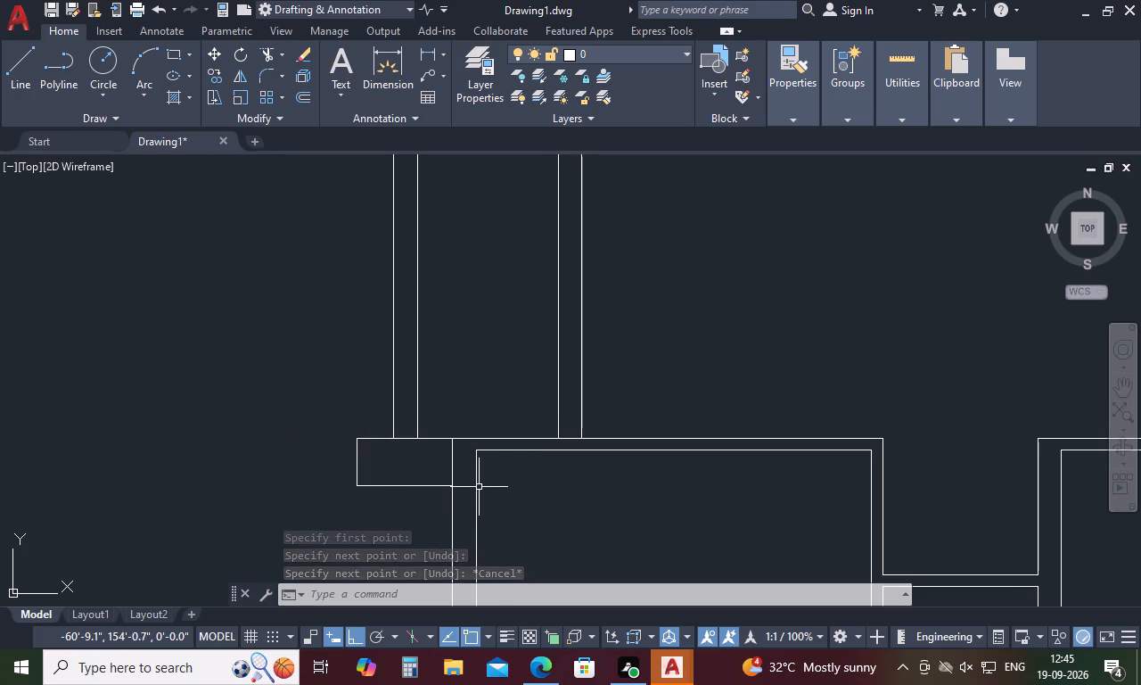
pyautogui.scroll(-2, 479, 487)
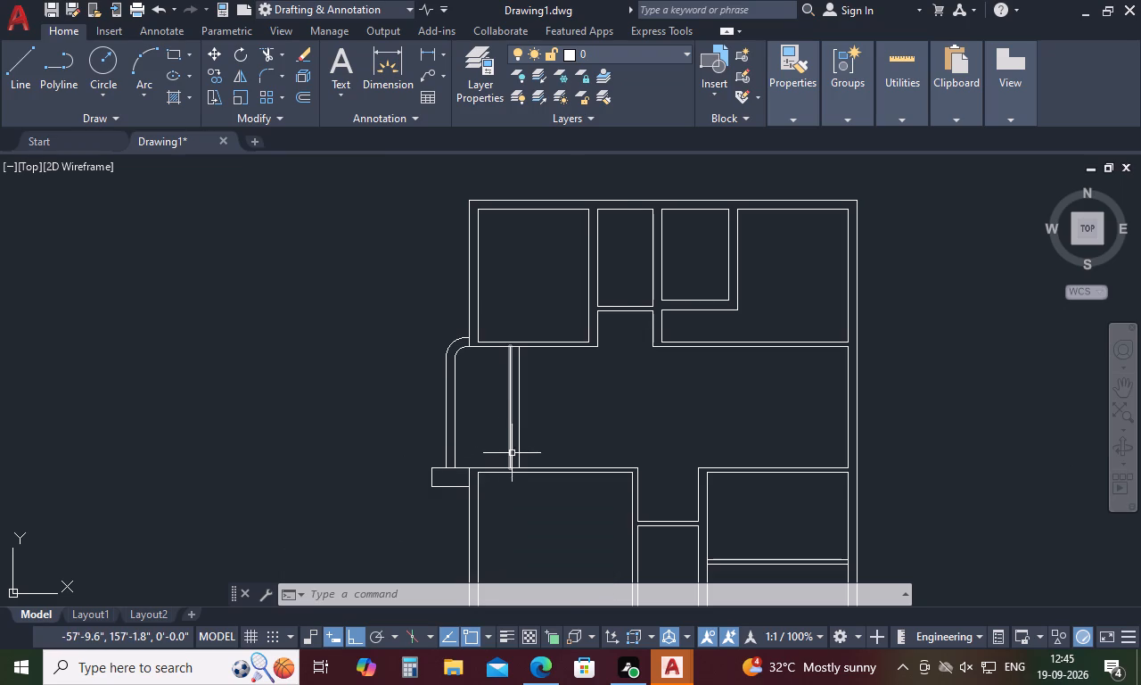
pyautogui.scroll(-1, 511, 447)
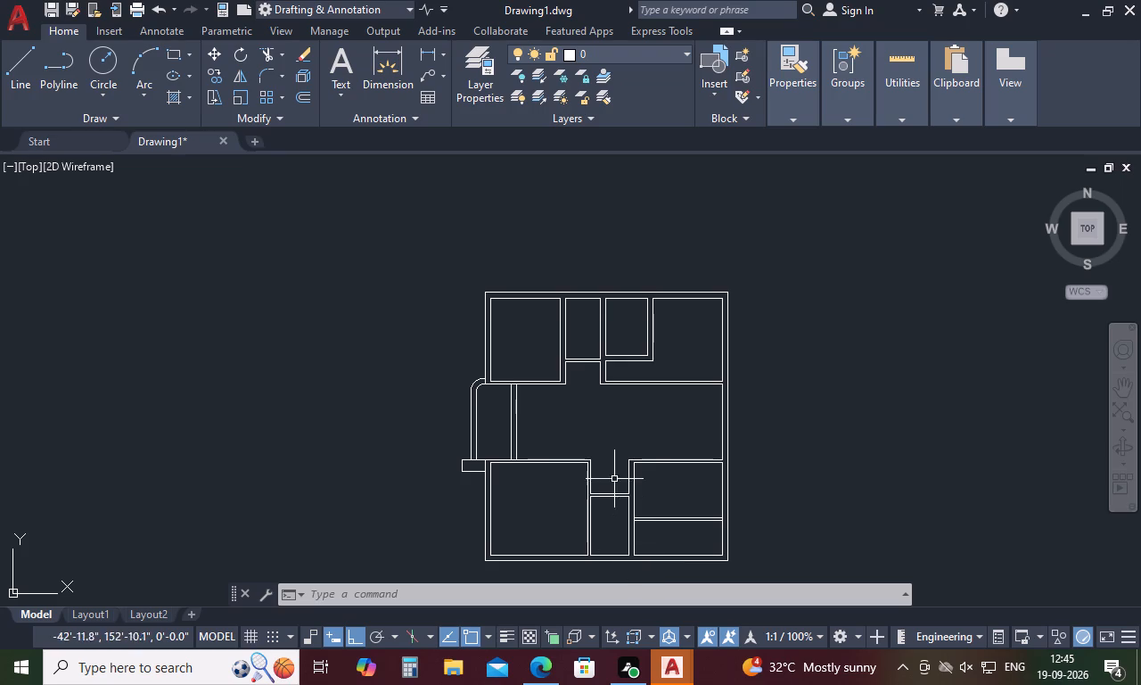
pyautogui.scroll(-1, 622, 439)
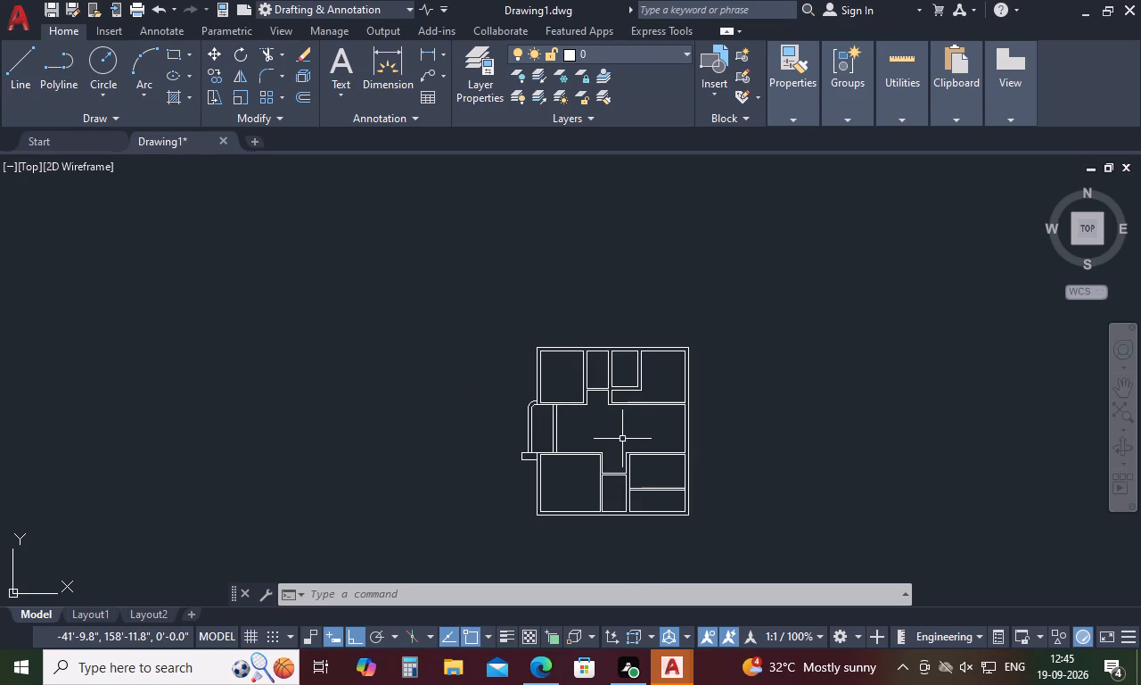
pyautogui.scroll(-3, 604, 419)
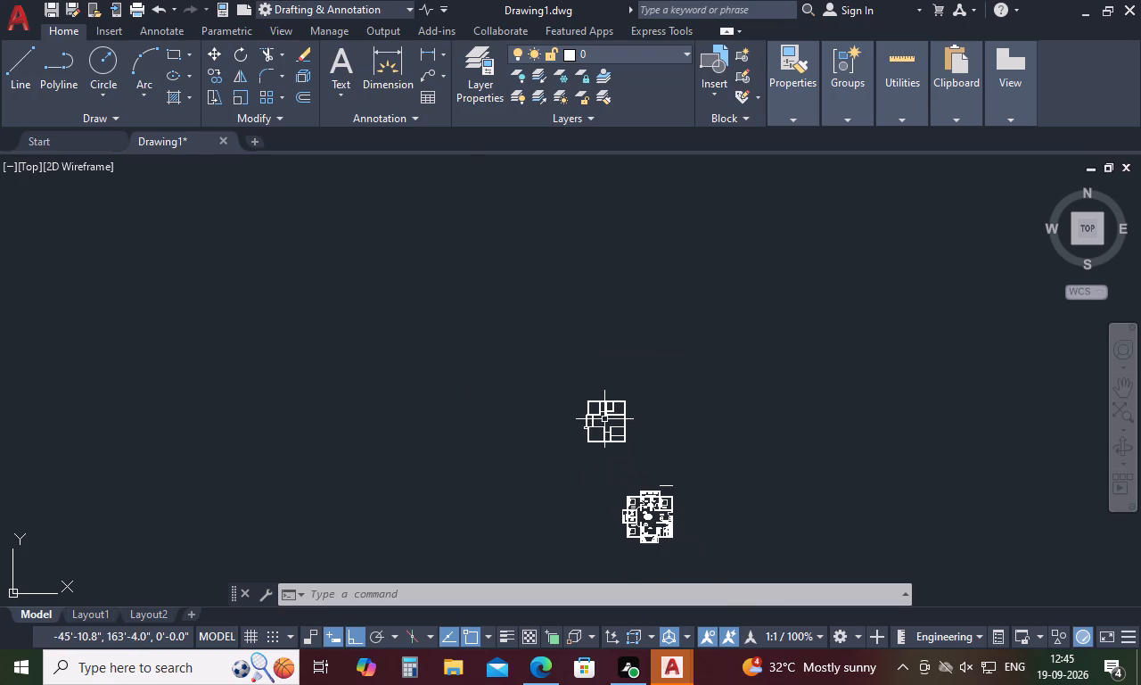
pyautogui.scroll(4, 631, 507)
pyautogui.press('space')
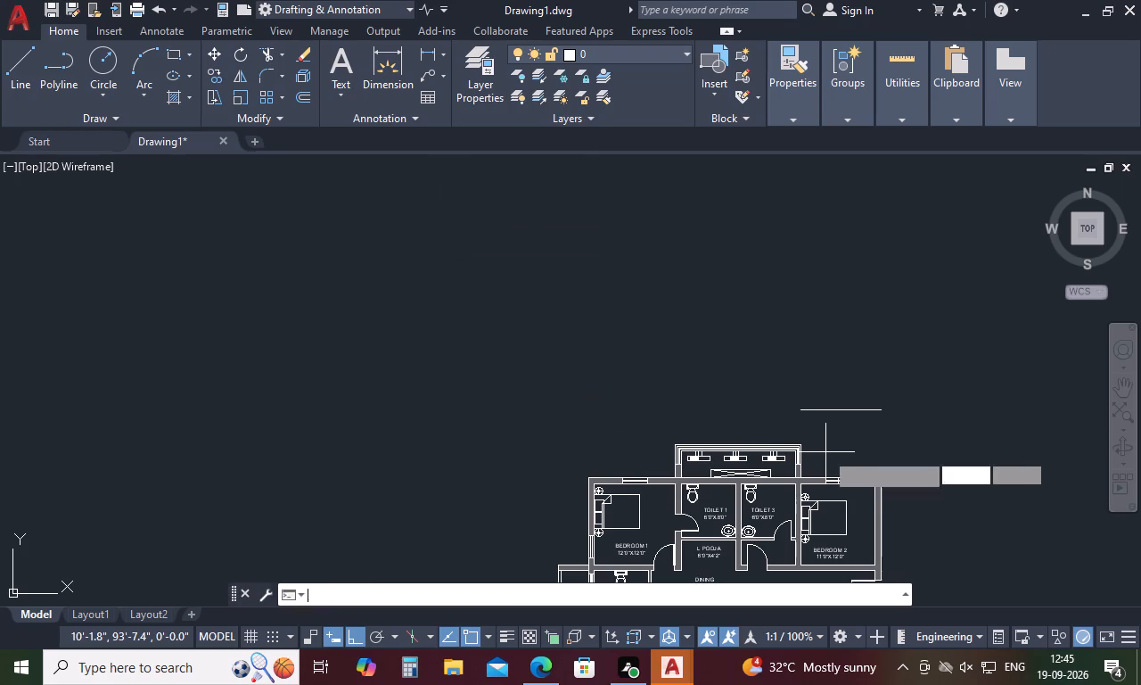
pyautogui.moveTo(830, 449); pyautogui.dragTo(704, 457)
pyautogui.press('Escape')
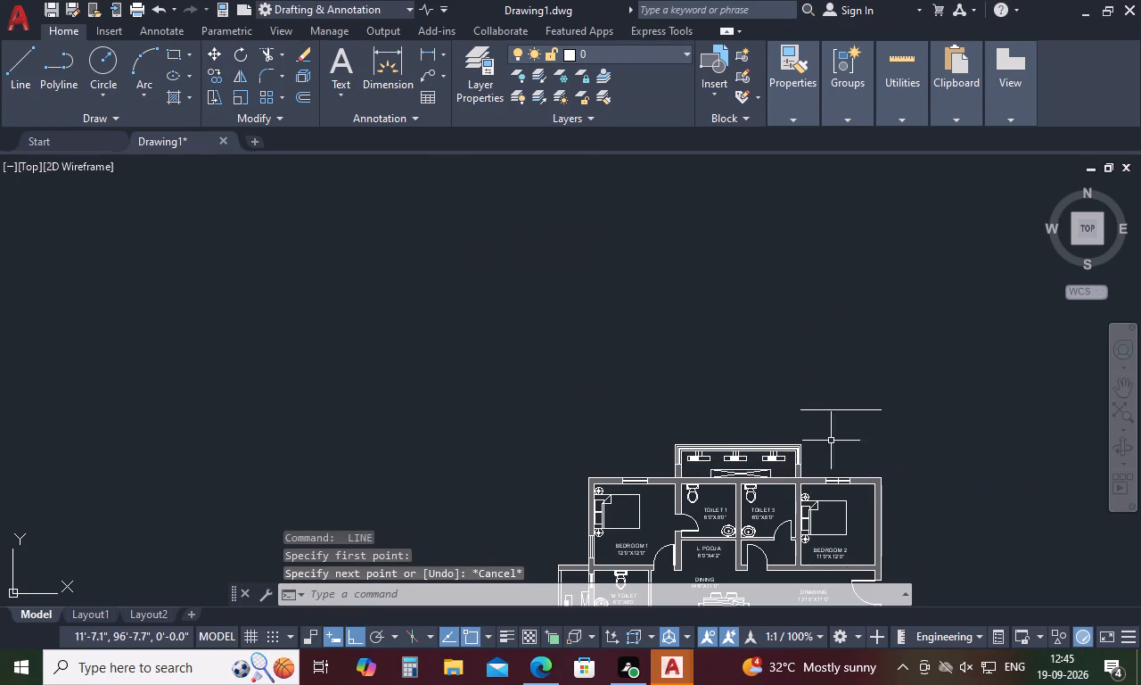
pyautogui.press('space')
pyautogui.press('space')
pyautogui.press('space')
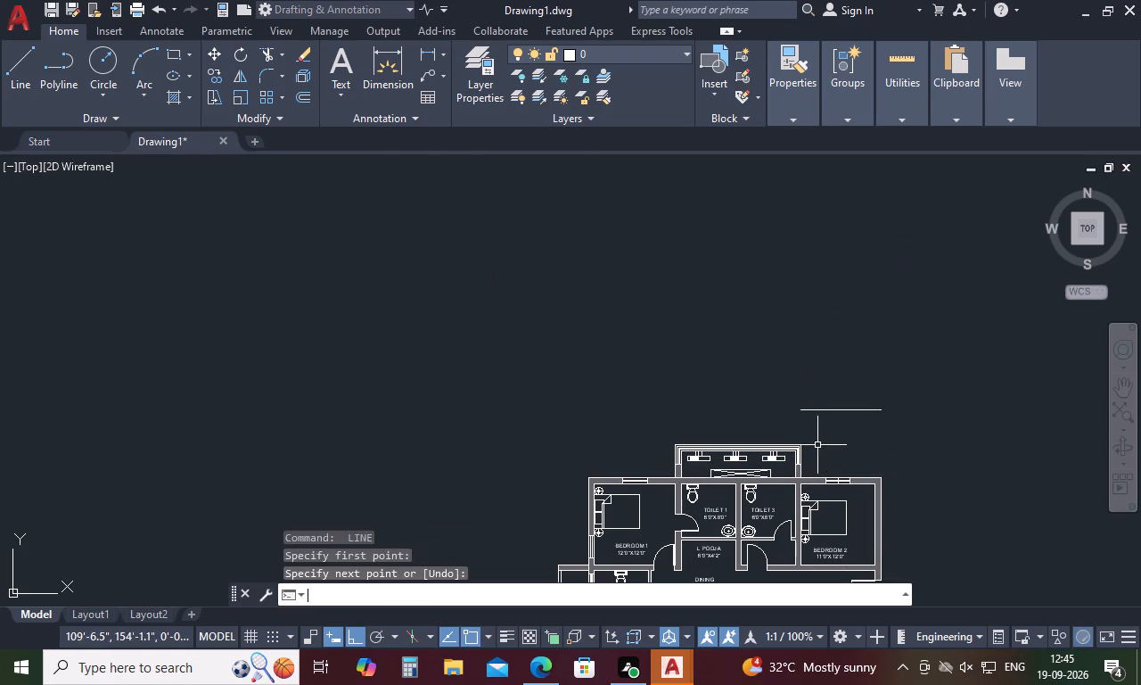
# Copy the apartment's ODU balcony above the toilets onto the new plan's top wall, aligned with the top-left room's right partition.
pyautogui.moveTo(818, 452); pyautogui.dragTo(633, 412)
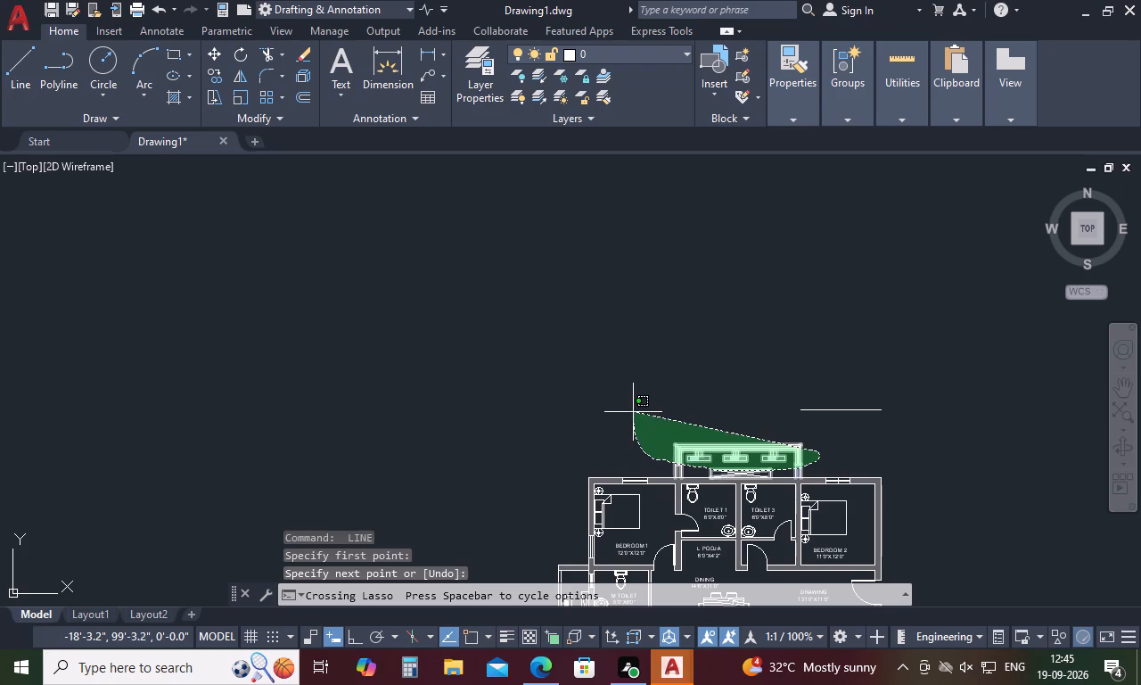
pyautogui.moveTo(633, 412); pyautogui.dragTo(633, 410)
pyautogui.scroll(4, 741, 475)
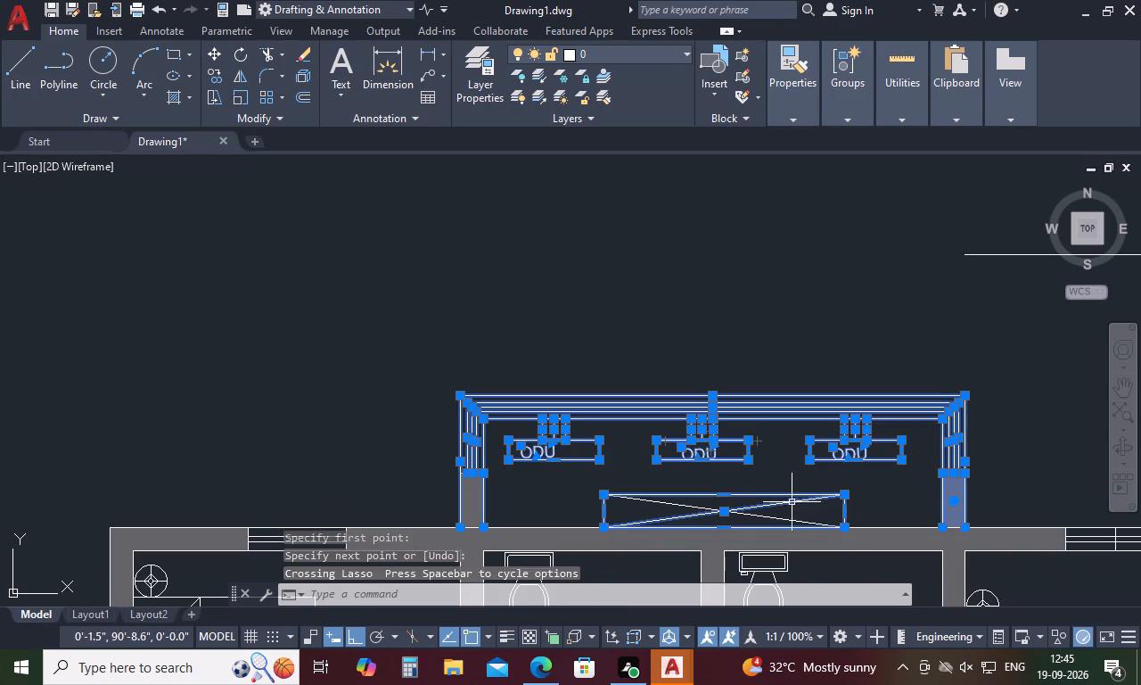
pyautogui.rightClick(616, 309)
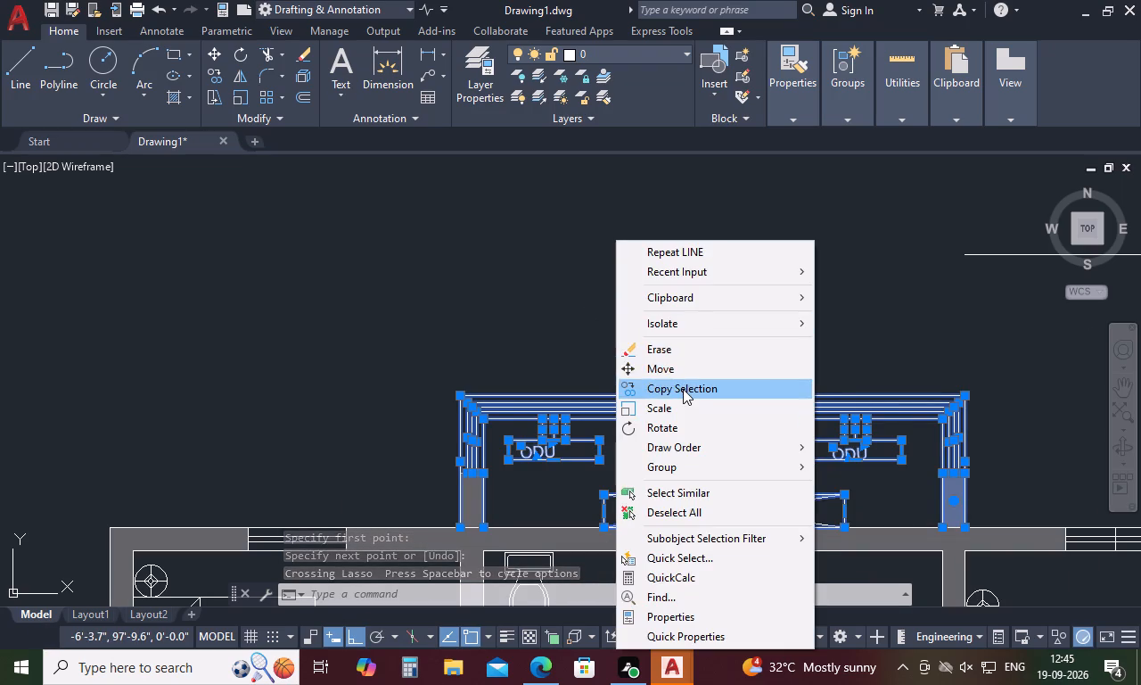
pyautogui.click(683, 389)
pyautogui.click(482, 526)
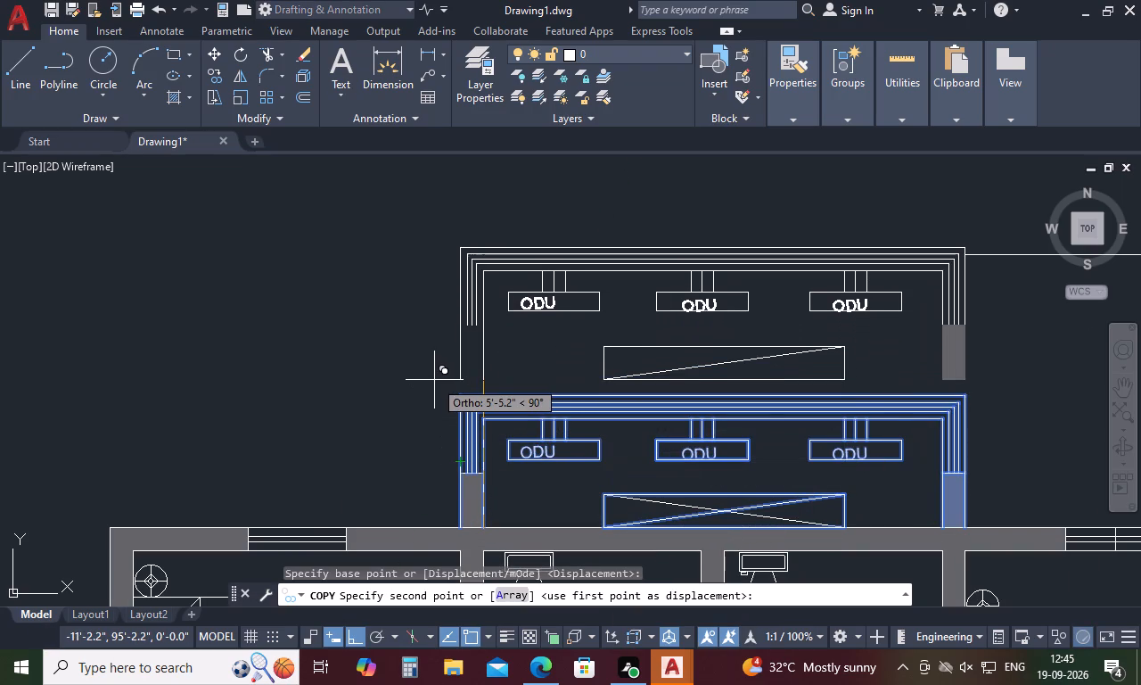
pyautogui.press('F8')
pyautogui.scroll(-3, 485, 409)
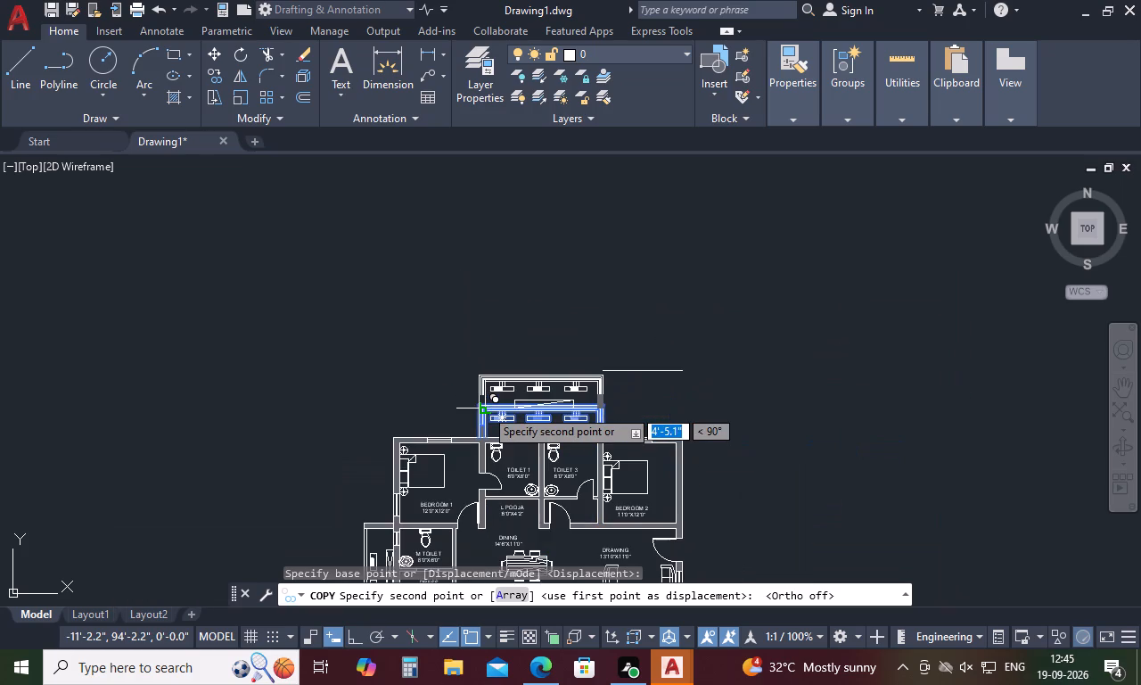
pyautogui.scroll(-3, 485, 409)
pyautogui.scroll(4, 408, 260)
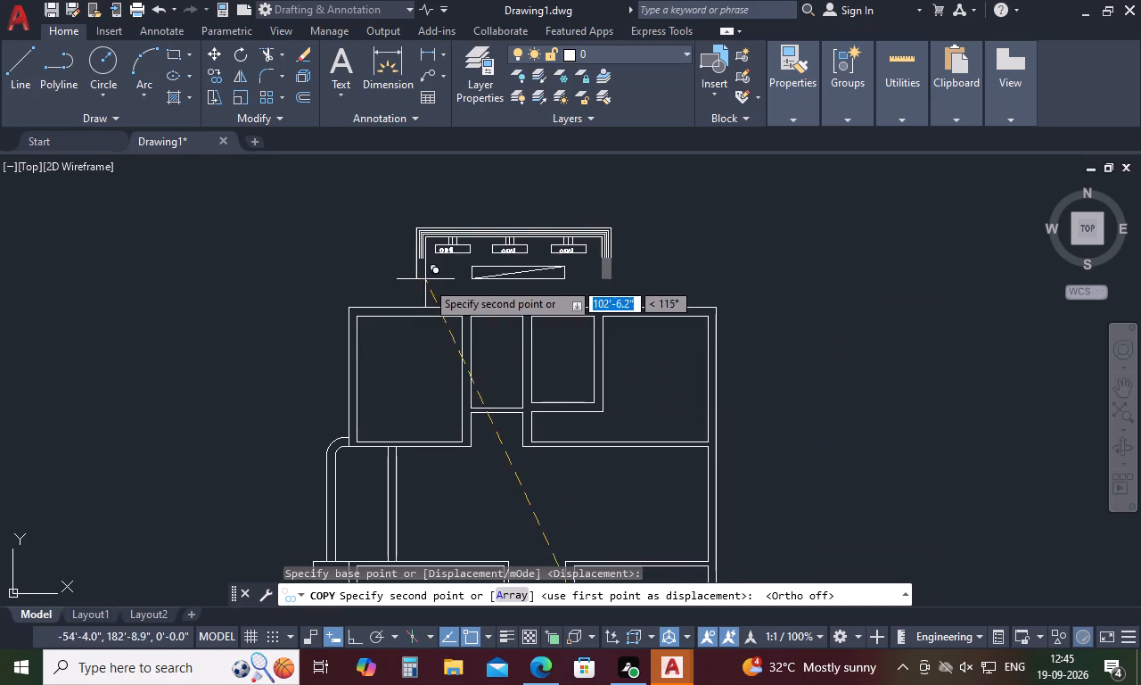
pyautogui.scroll(3, 463, 318)
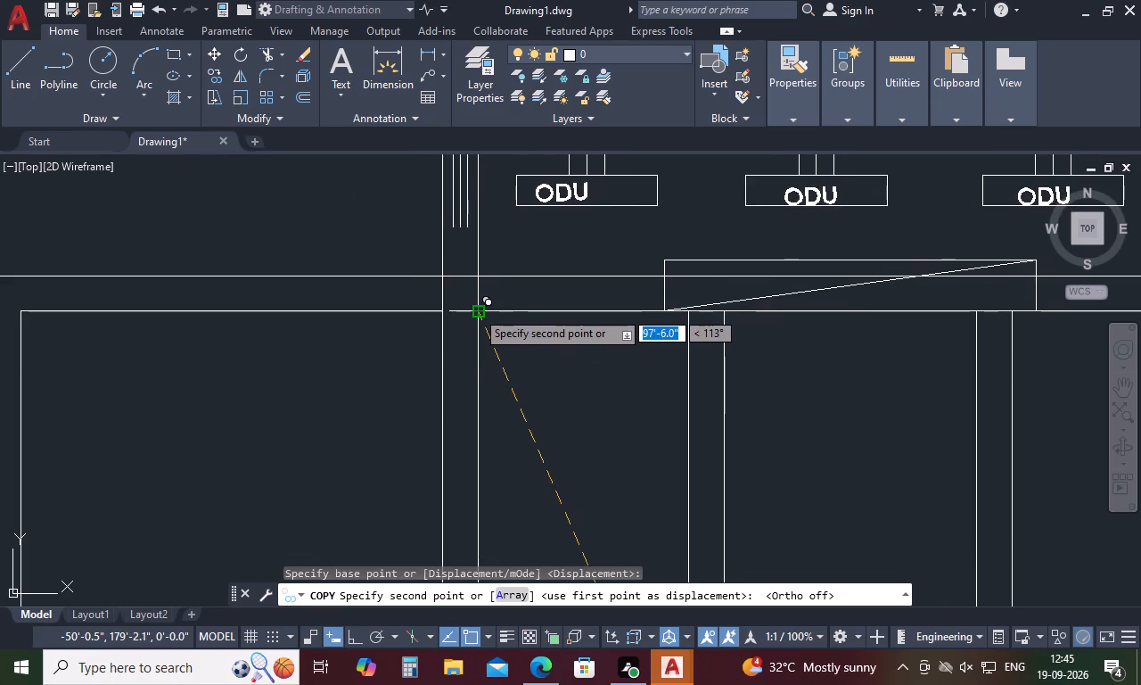
pyautogui.click(478, 276)
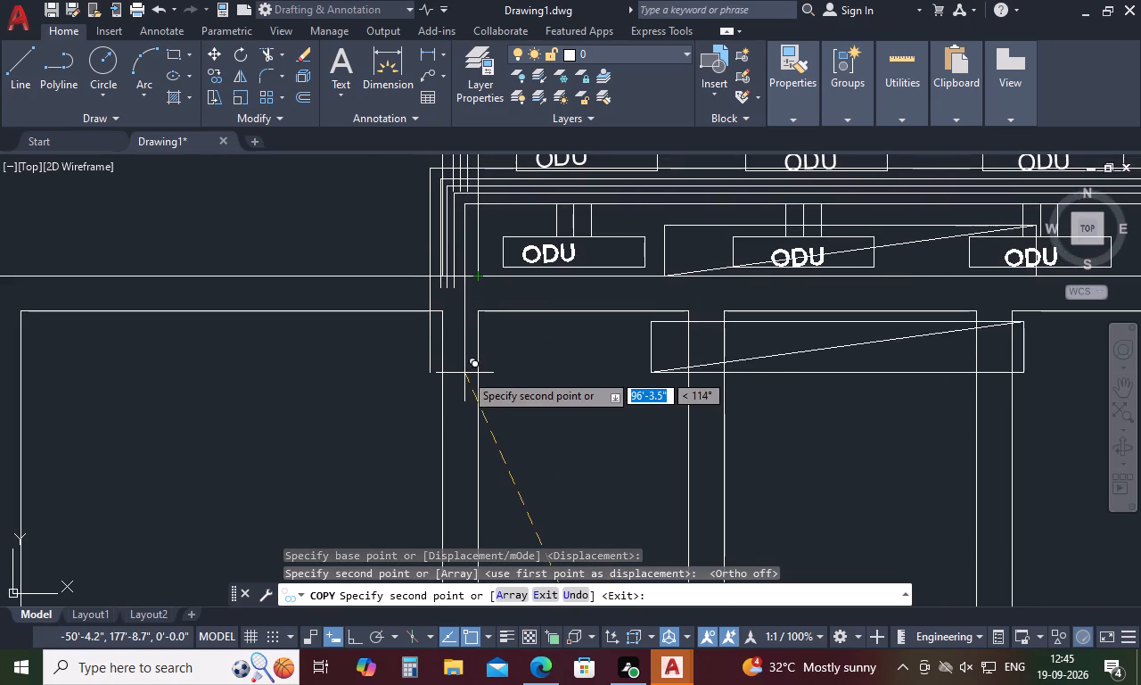
pyautogui.press('space')
# Draw the missing second diagonal across the rectangle below the ODU units in the copied balcony.
pyautogui.scroll(-2, 446, 399)
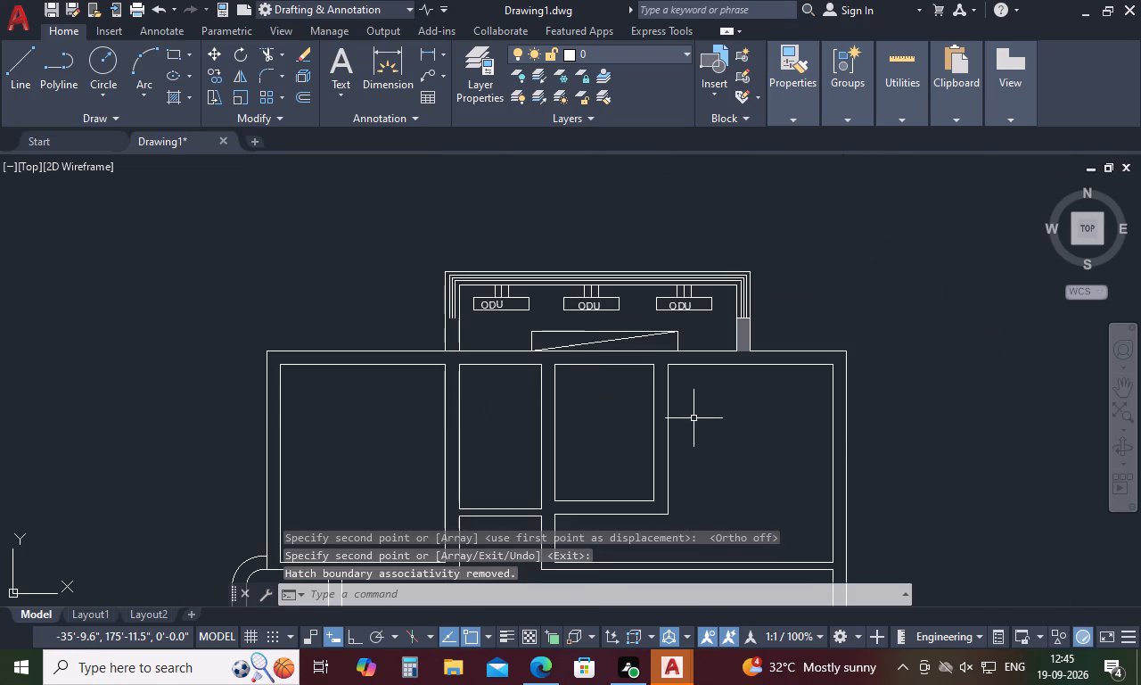
pyautogui.press('l')
pyautogui.press('space')
pyautogui.click(535, 327)
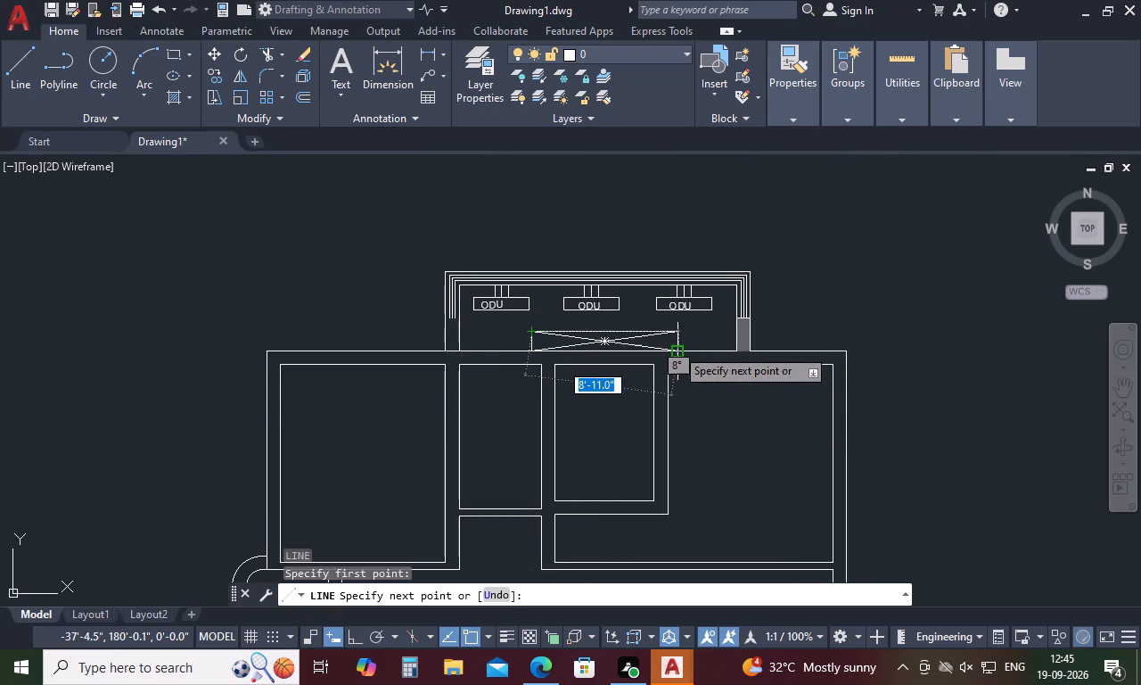
pyautogui.click(679, 348)
pyautogui.press('space')
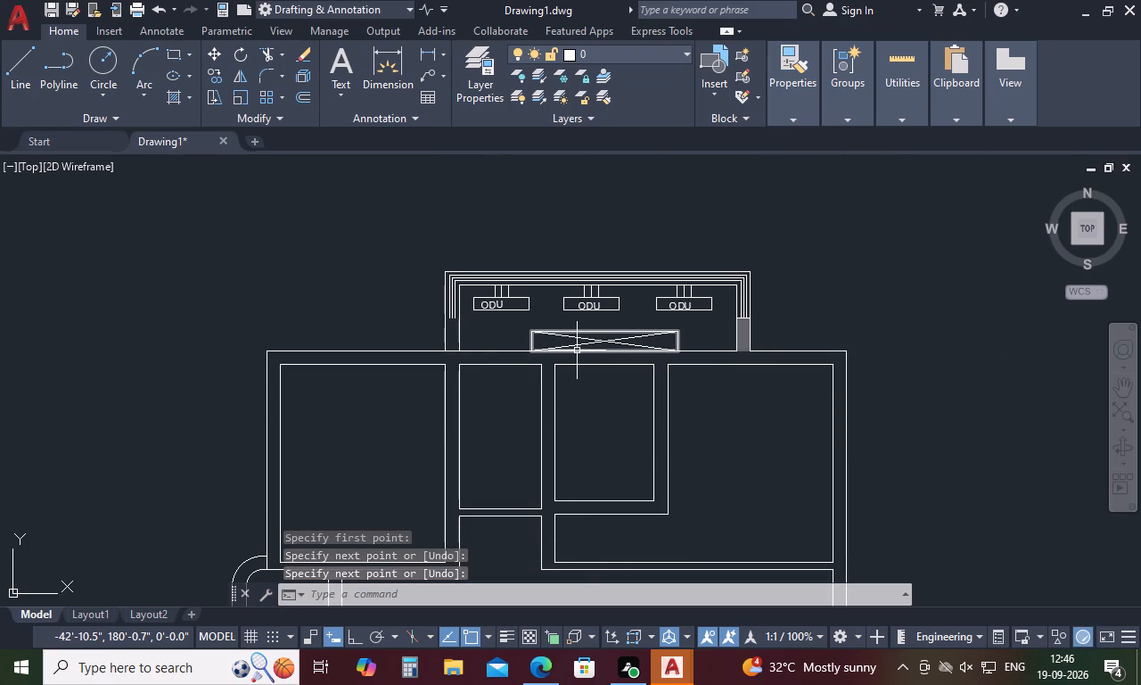
# Draw a short horizontal line across the copied balcony's left wall at the lower ends of its window lines.
pyautogui.write('L')
pyautogui.press('space')
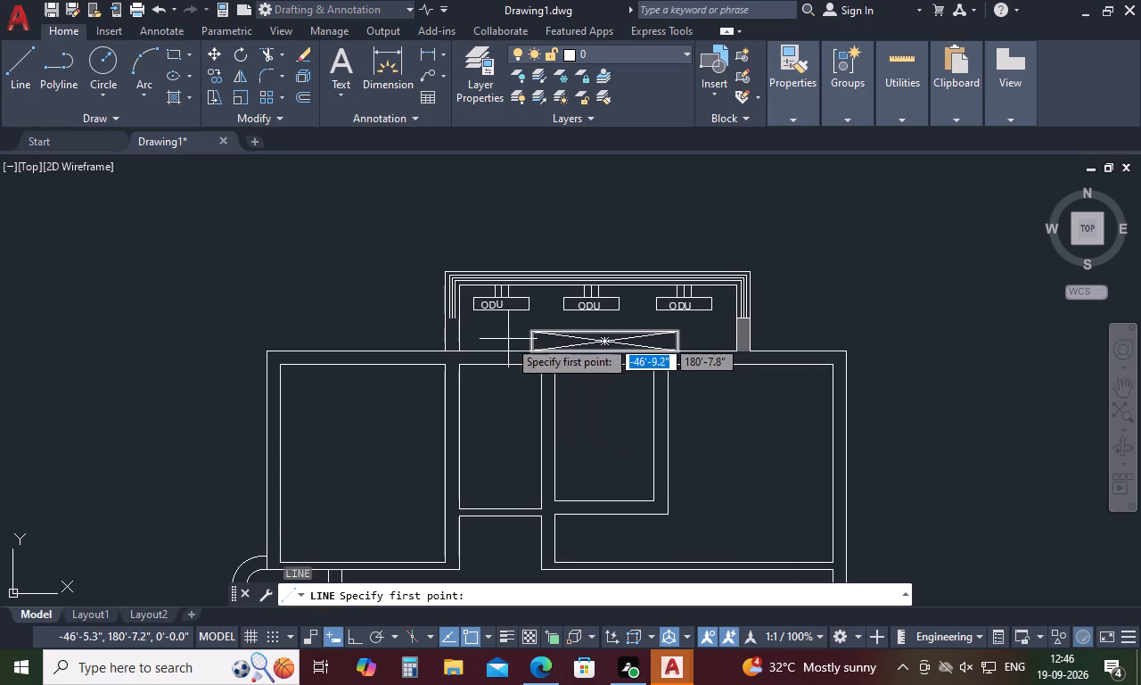
pyautogui.scroll(3, 442, 317)
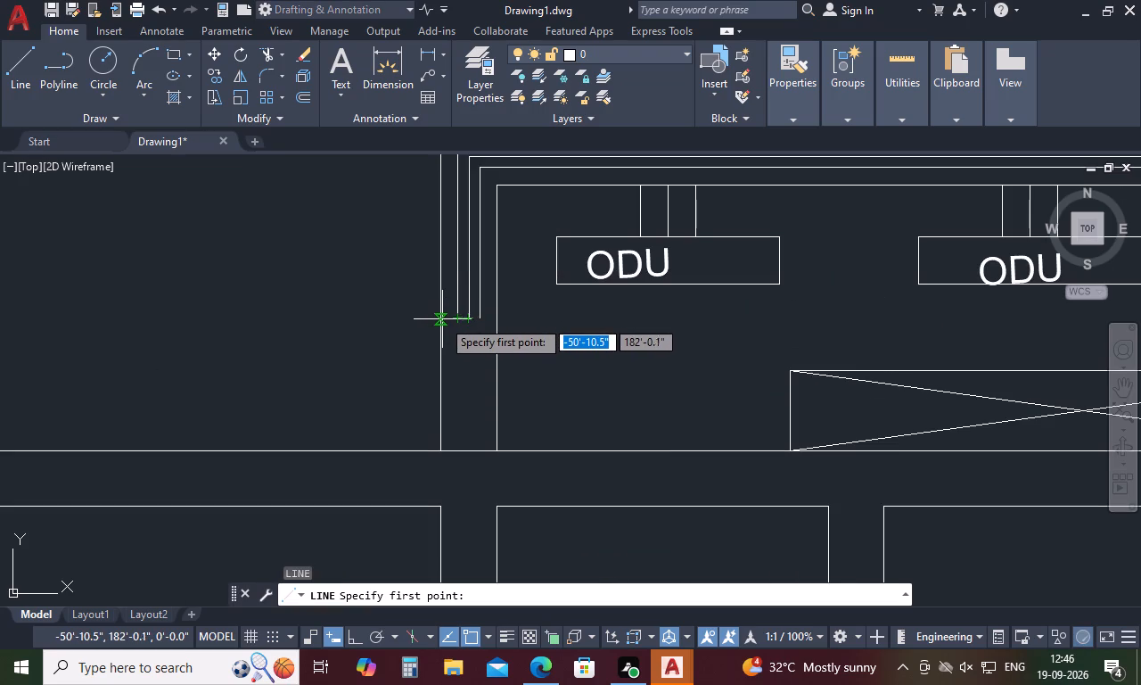
pyautogui.click(442, 318)
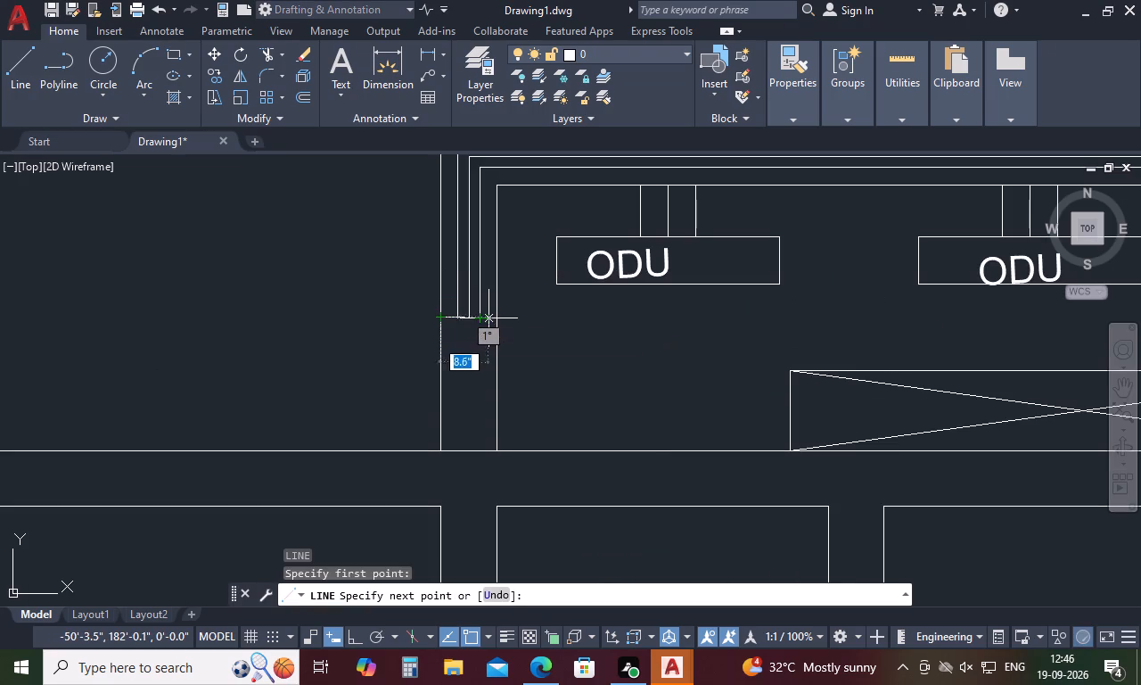
pyautogui.click(491, 318)
pyautogui.press('space')
# Erase the solid hatch from the copied balcony's right wall stub.
pyautogui.scroll(-2, 372, 361)
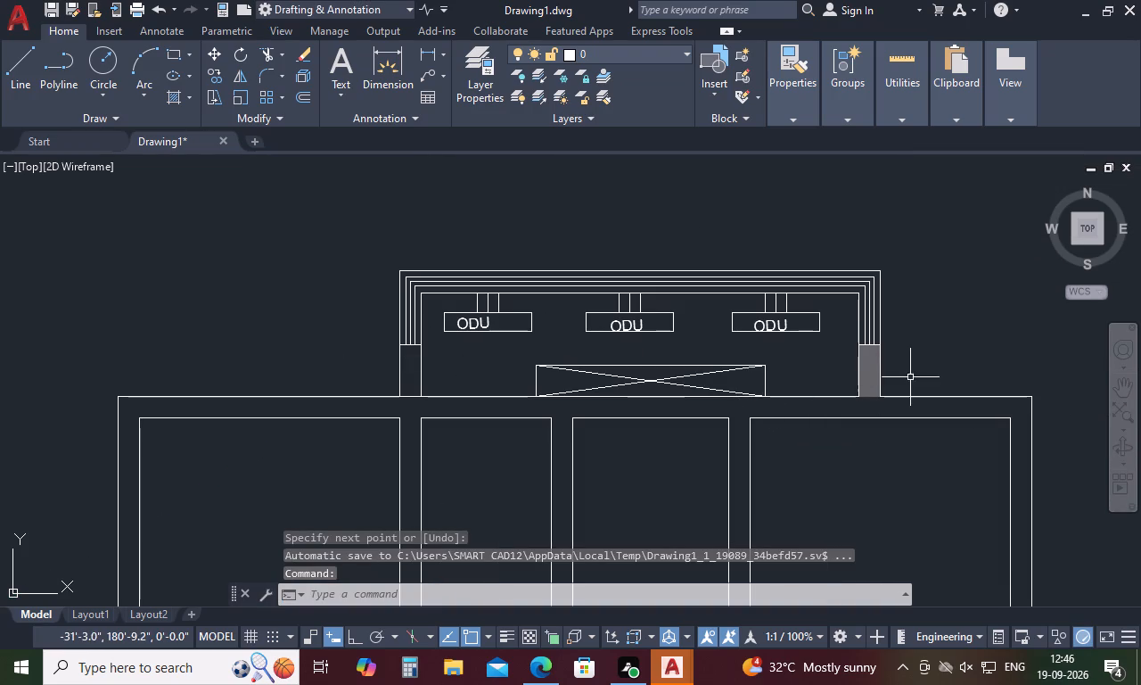
pyautogui.click(872, 371)
pyautogui.press('Delete')
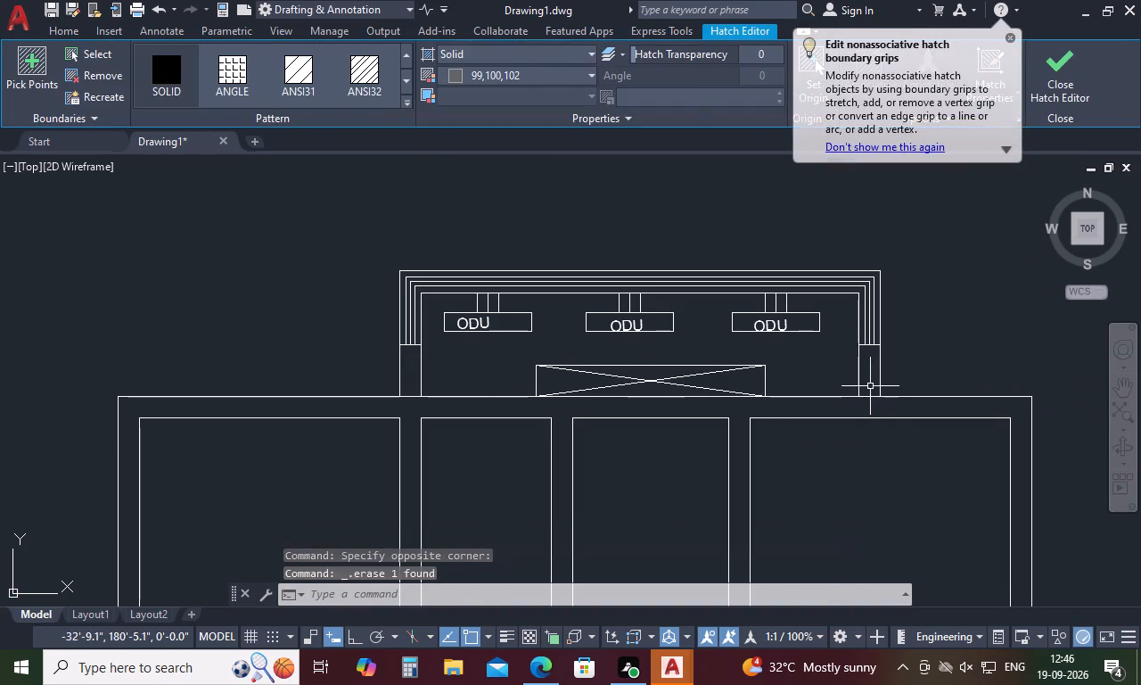
# Move the whole new plan by its bottom-right outer corner to just above the apartment, aligned with the apartment's right outer wall.
pyautogui.click(334, 303)
pyautogui.press('Escape')
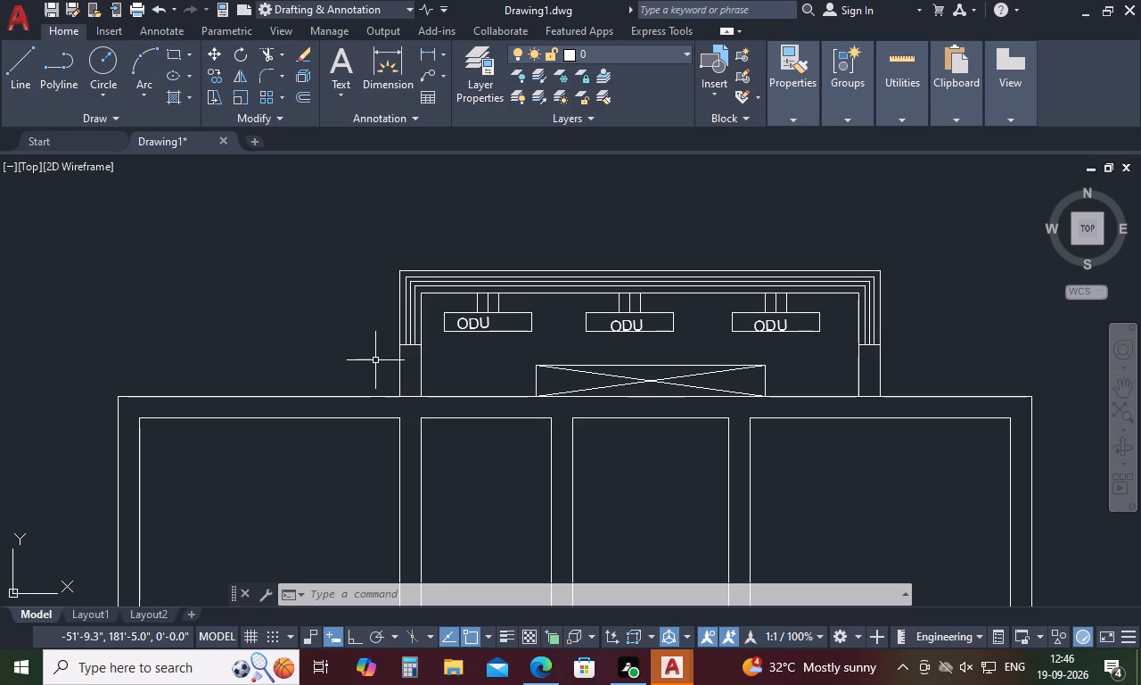
pyautogui.scroll(-6, 529, 301)
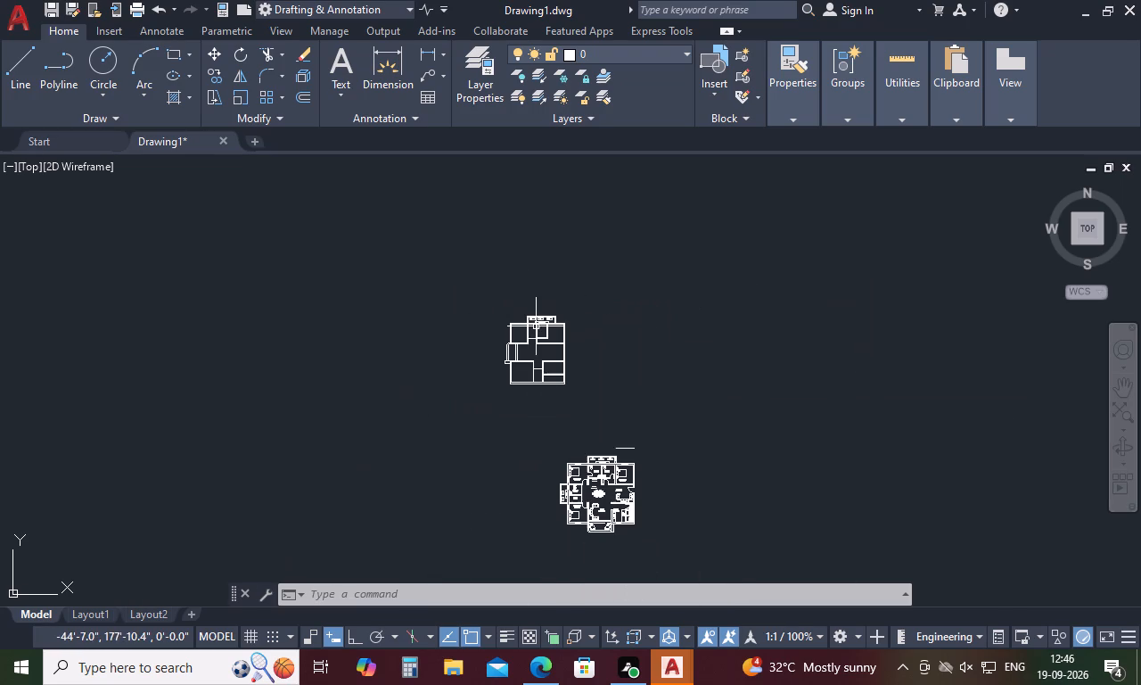
pyautogui.scroll(3, 547, 379)
pyautogui.scroll(-1, 547, 377)
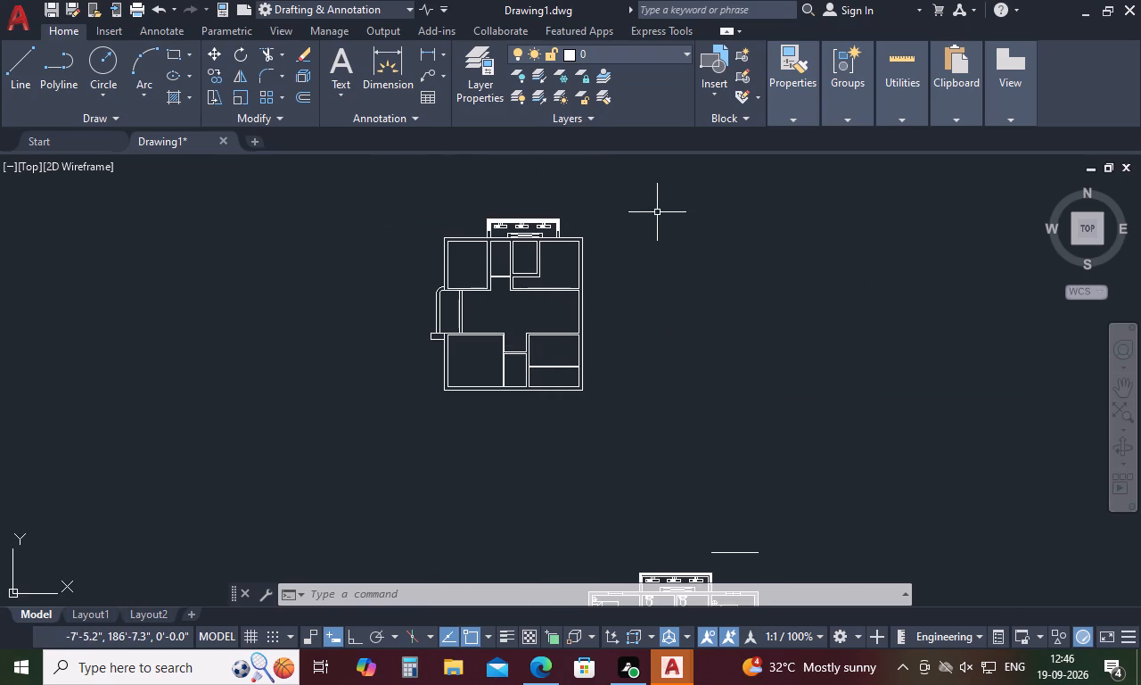
pyautogui.moveTo(657, 212); pyautogui.dragTo(437, 192)
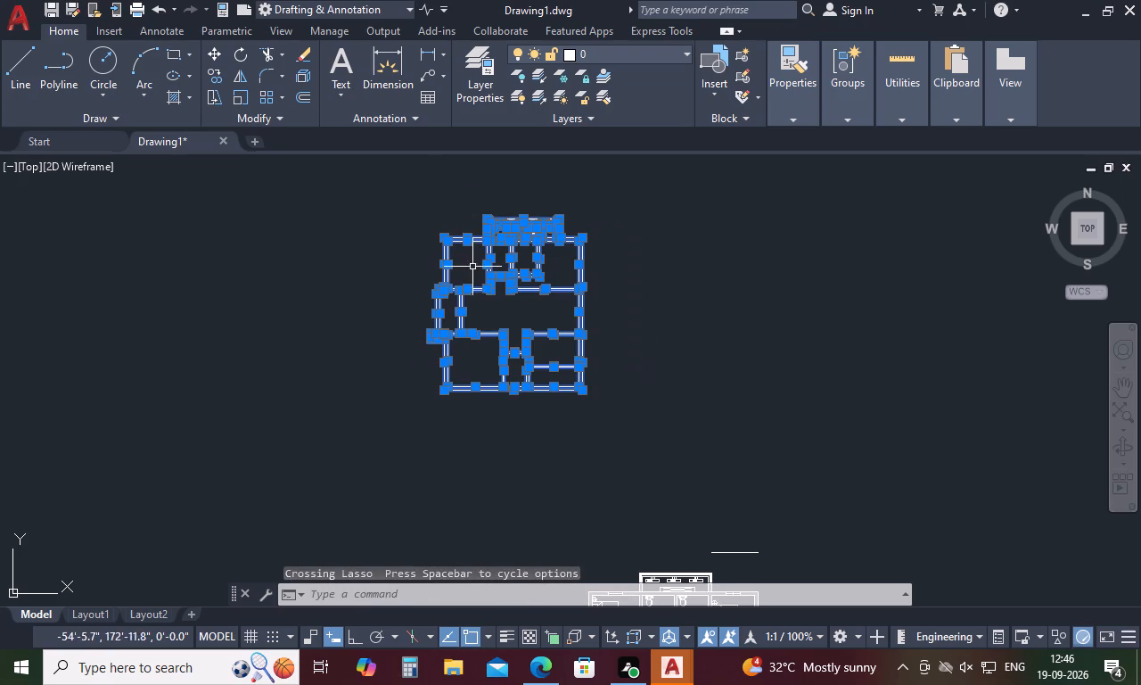
pyautogui.write('M')
pyautogui.press('space')
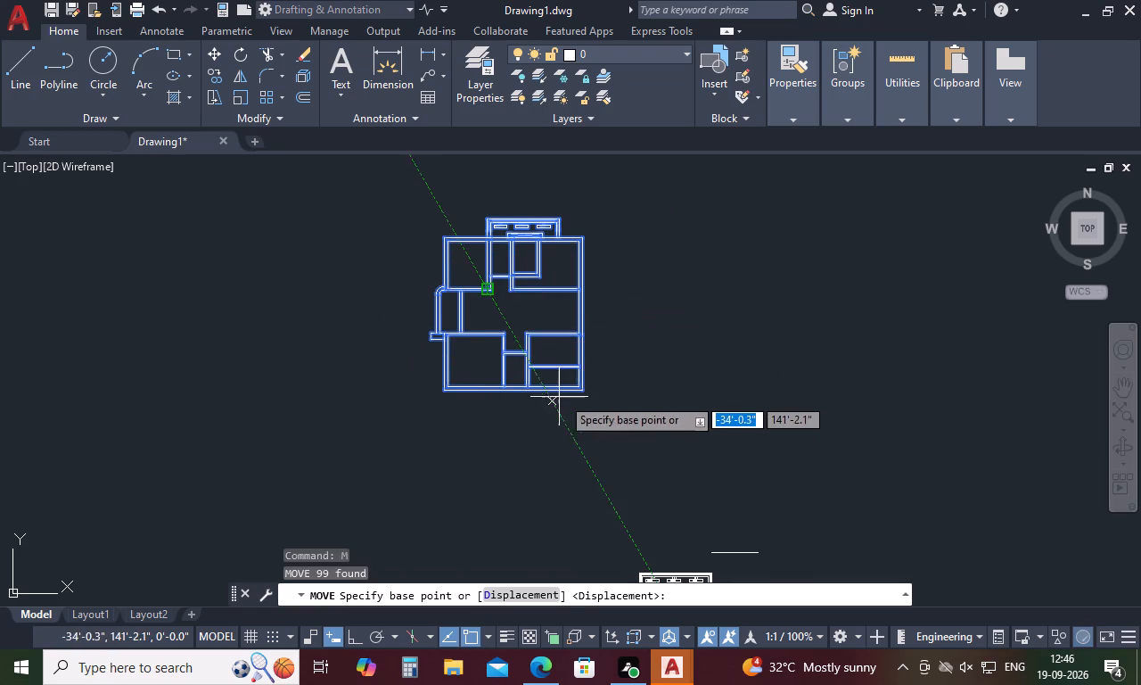
pyautogui.scroll(4, 583, 391)
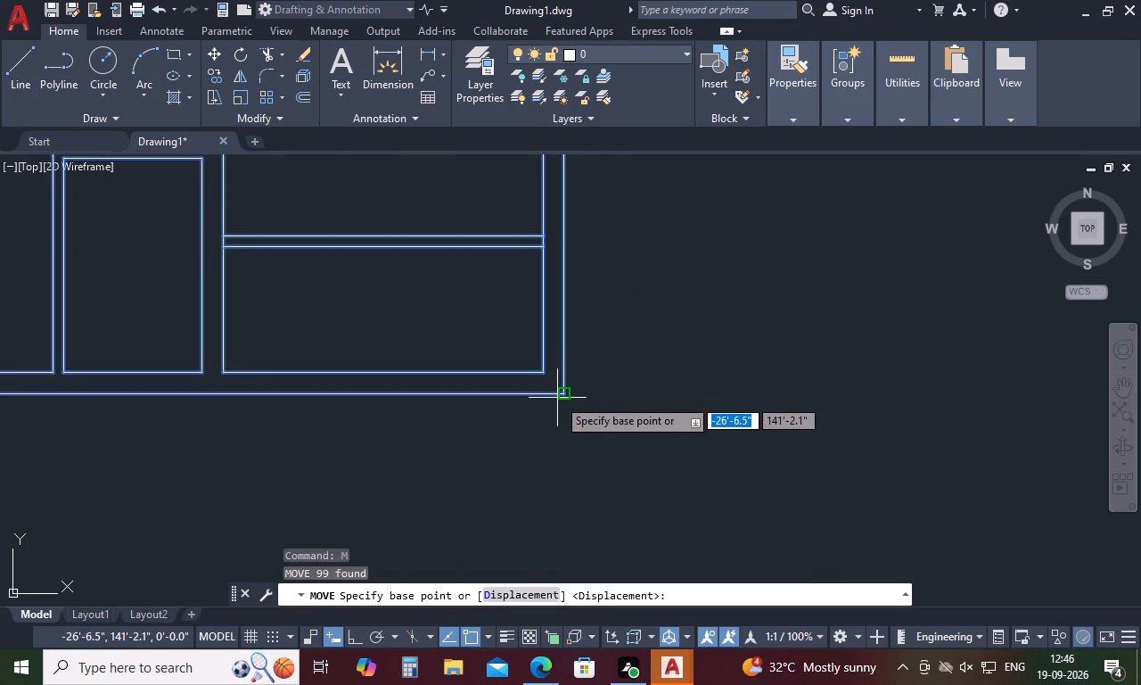
pyautogui.click(564, 392)
pyautogui.scroll(-7, 560, 370)
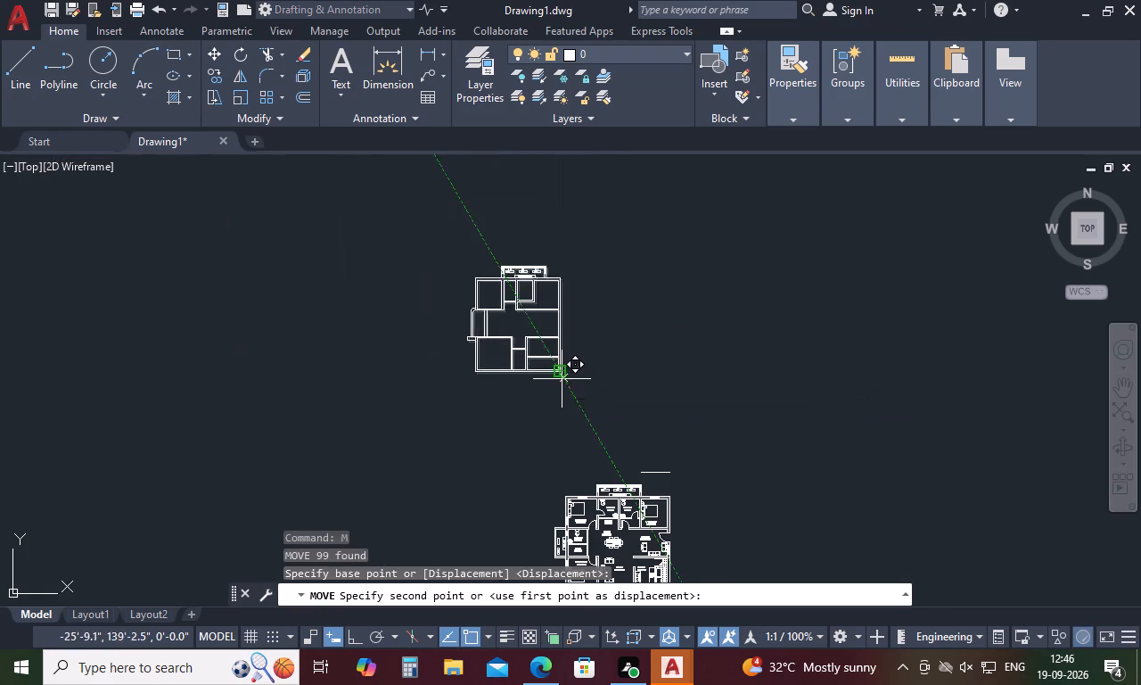
pyautogui.scroll(3, 664, 472)
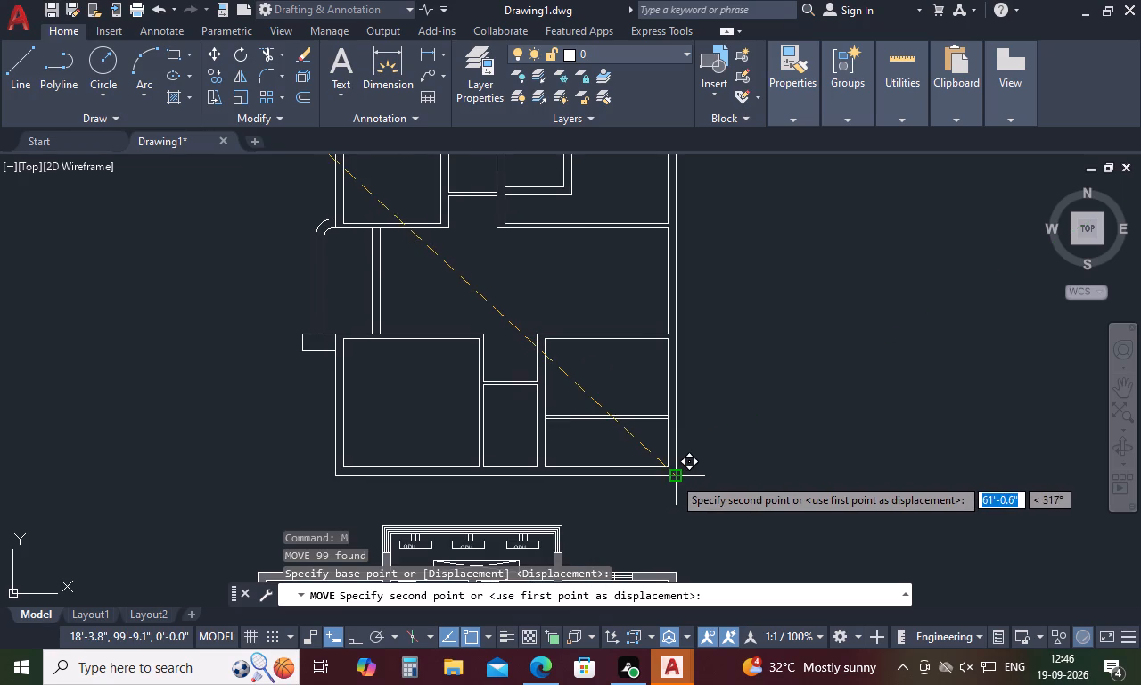
pyautogui.click(673, 477)
pyautogui.press('space')
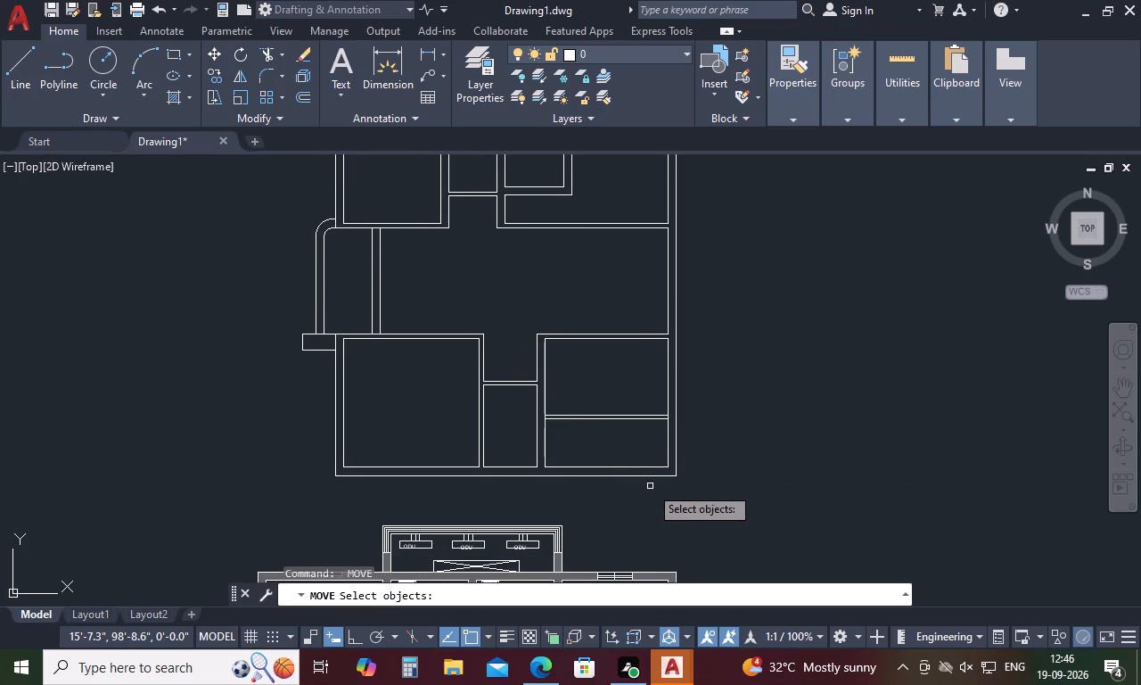
pyautogui.press('Escape')
# Erase the new plan's bottom outer wall line and its duplicate, and redraw it as one 35'-2" line between the side walls.
pyautogui.click(651, 477)
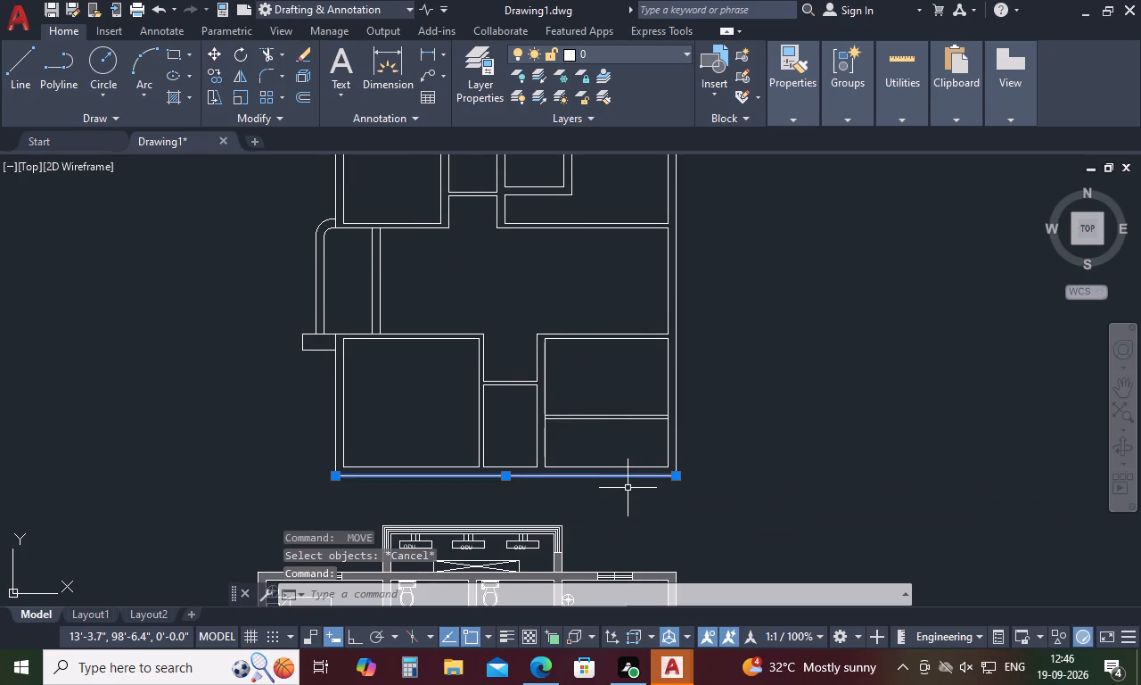
pyautogui.press('Delete')
pyautogui.click(633, 477)
pyautogui.press('Delete')
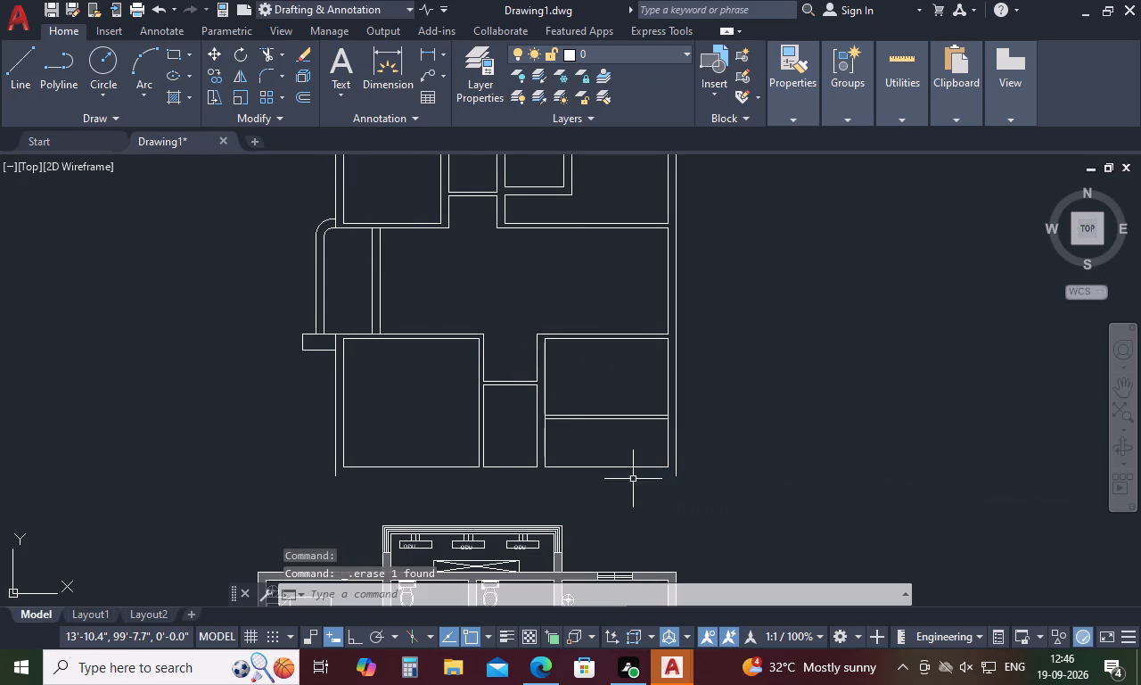
pyautogui.write('L')
pyautogui.press('space')
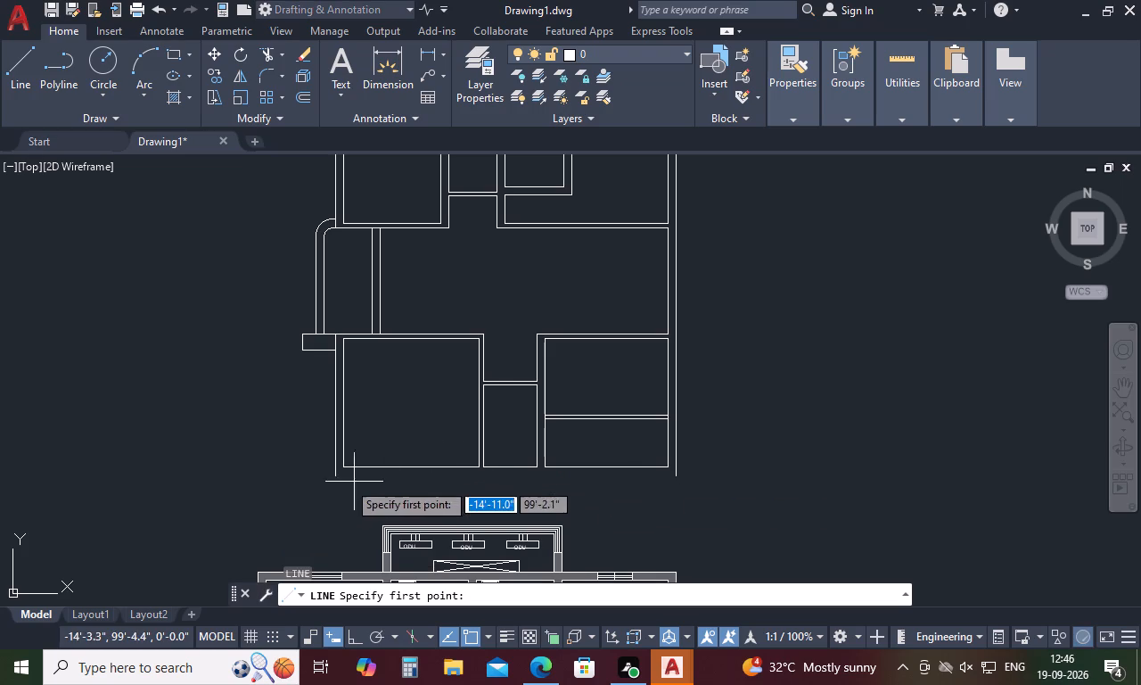
pyautogui.click(334, 479)
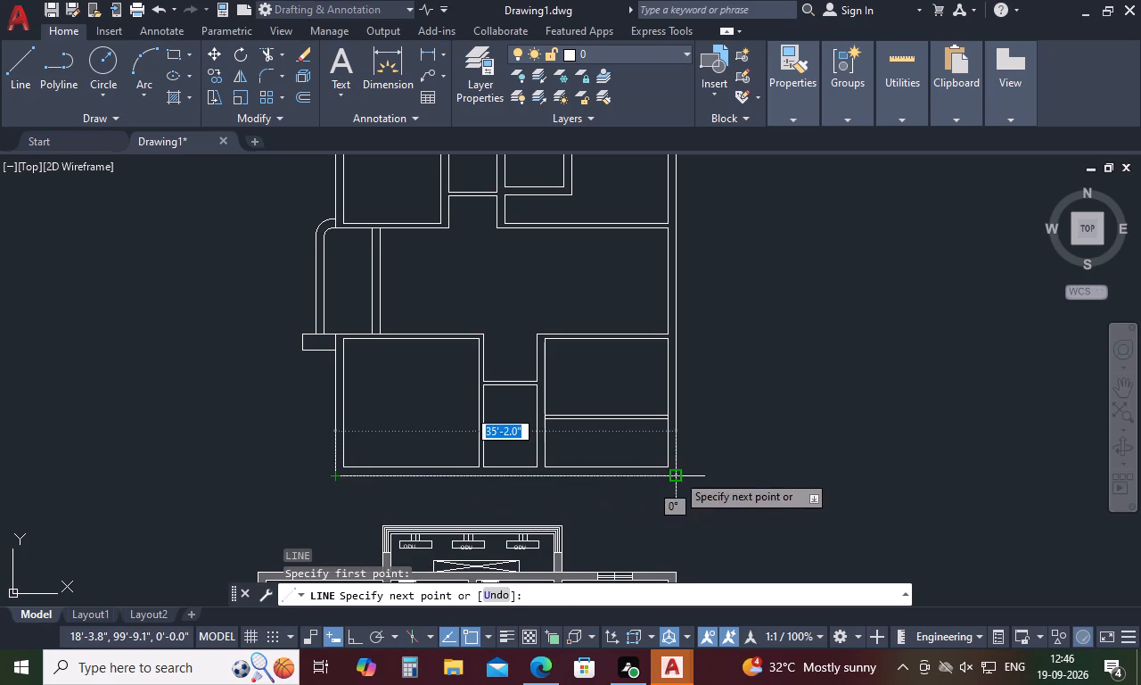
pyautogui.click(677, 474)
pyautogui.press('space')
# Trim the overlapping wall lines where the left block meets the outer wall and at both ends of the left projection's inner partition.
pyautogui.scroll(-3, 516, 390)
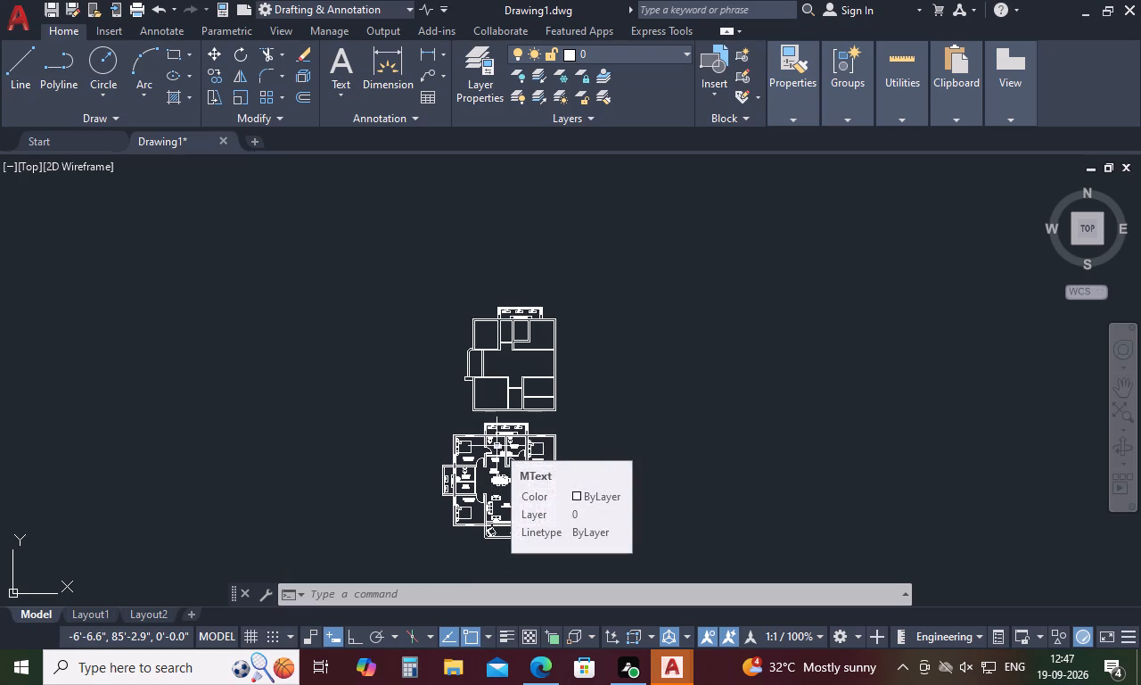
pyautogui.scroll(3, 468, 376)
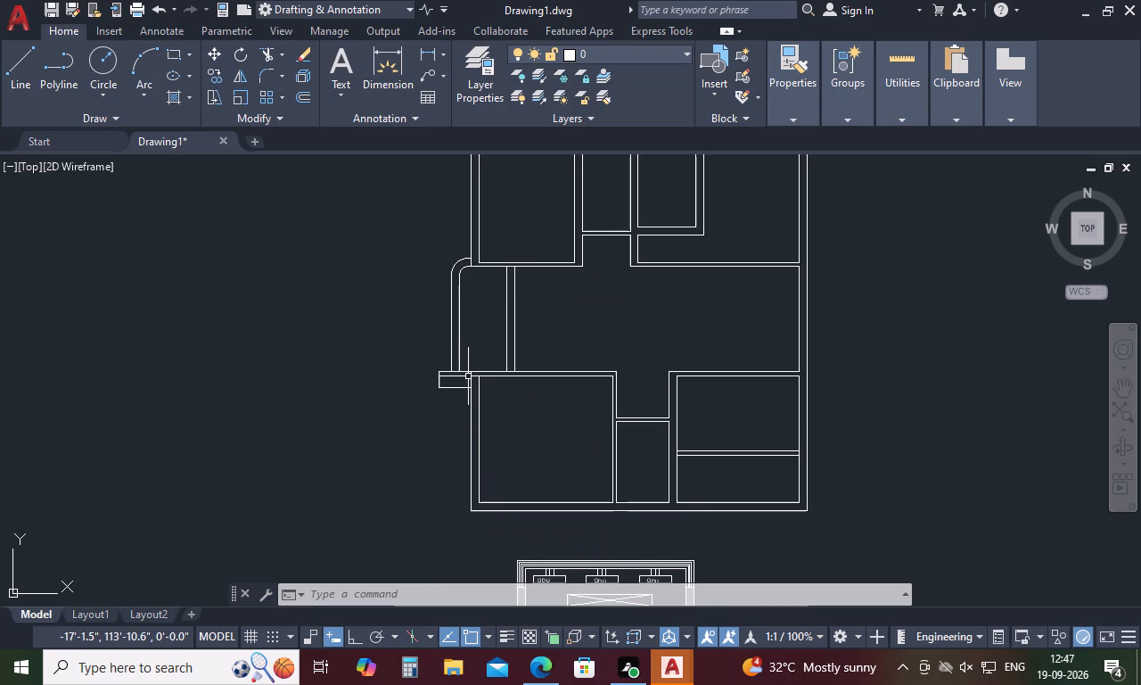
pyautogui.press('Escape')
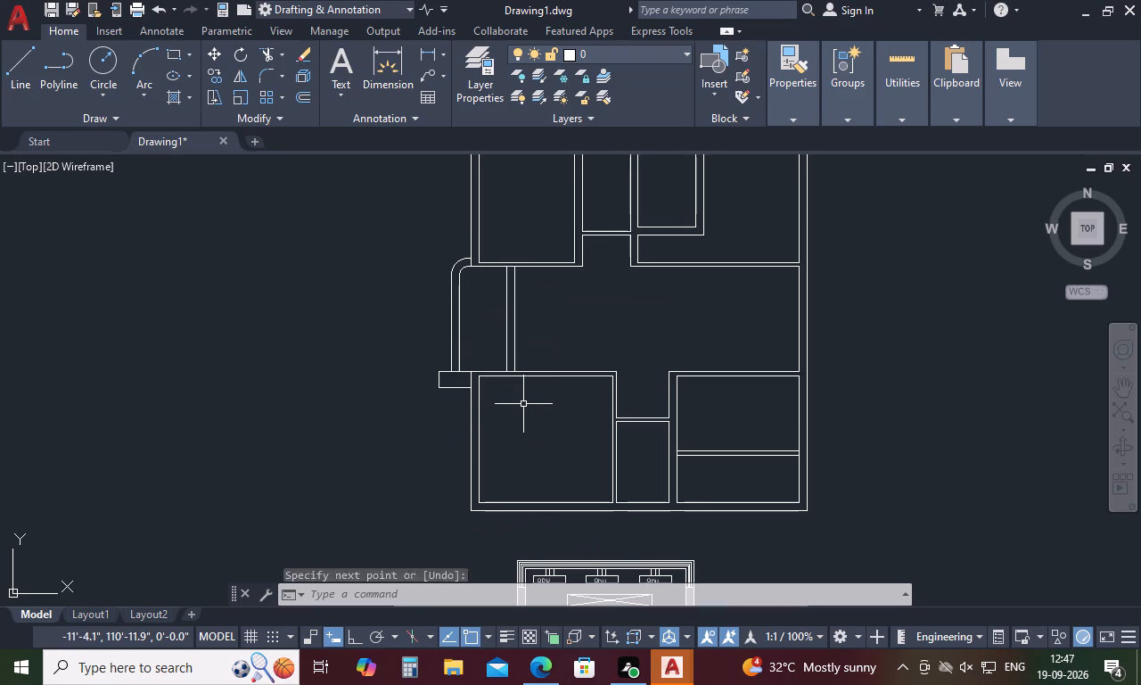
pyautogui.write('TR')
pyautogui.press('space')
pyautogui.click(470, 380)
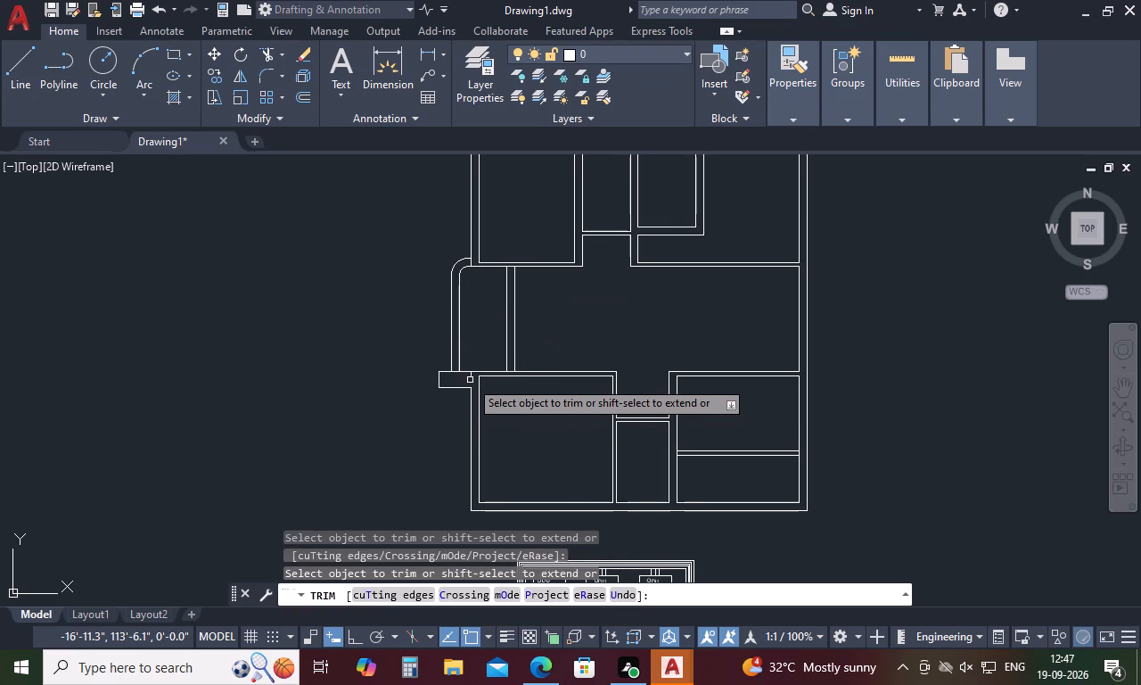
pyautogui.click(469, 376)
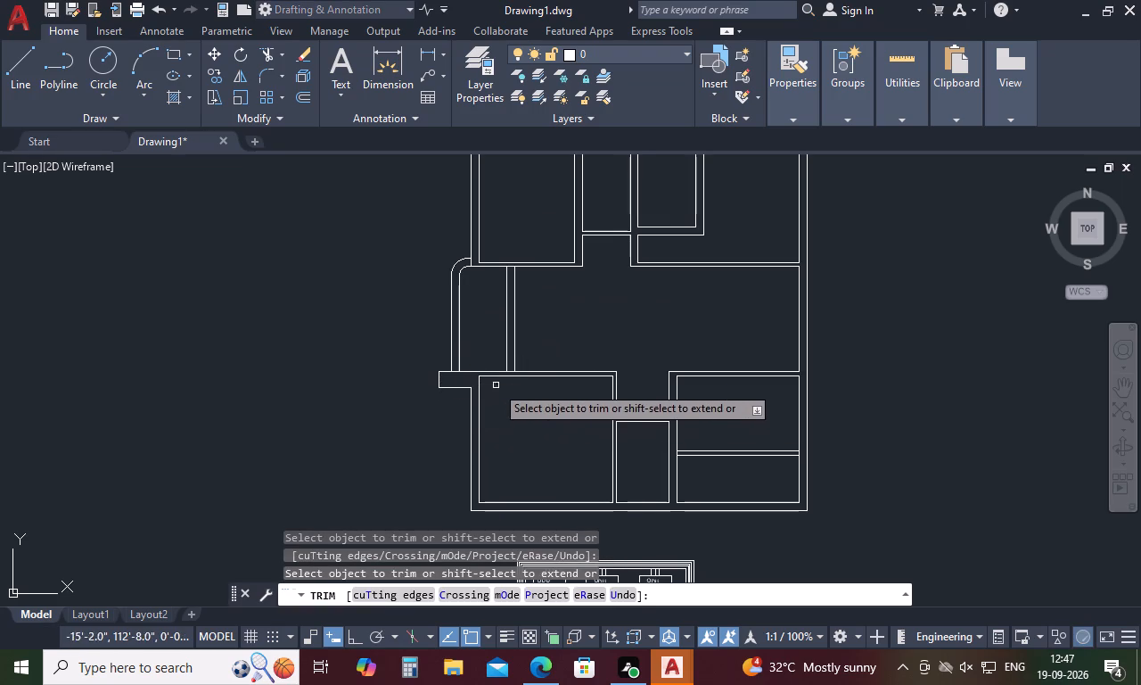
pyautogui.scroll(3, 509, 370)
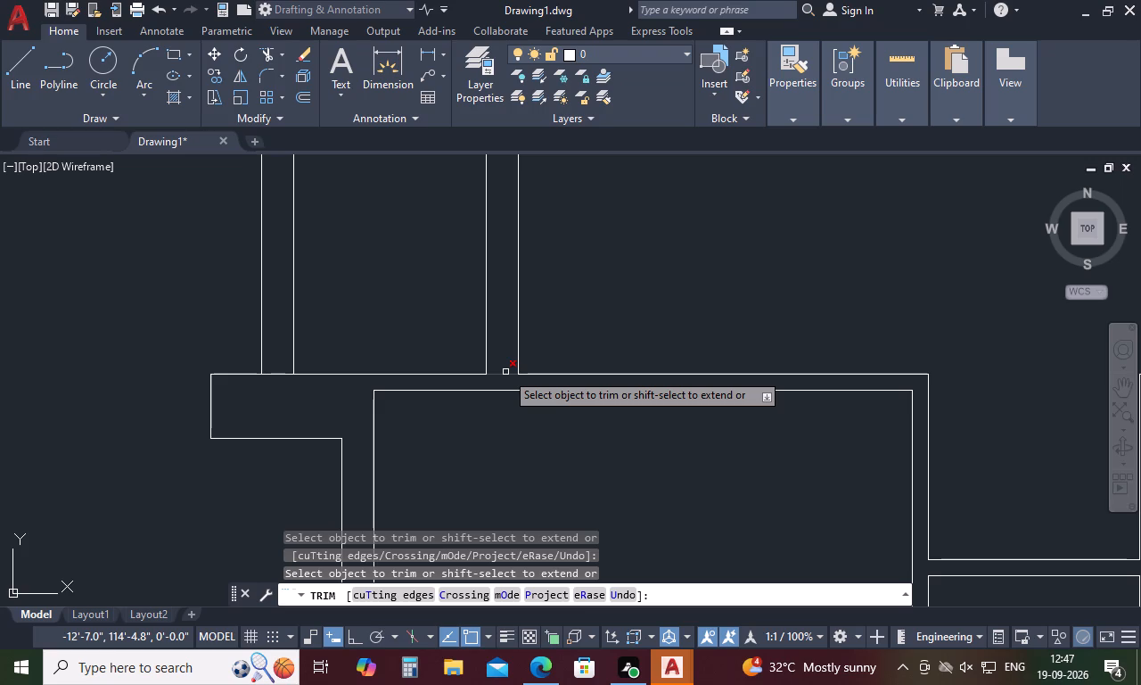
pyautogui.click(505, 372)
pyautogui.scroll(-4, 505, 372)
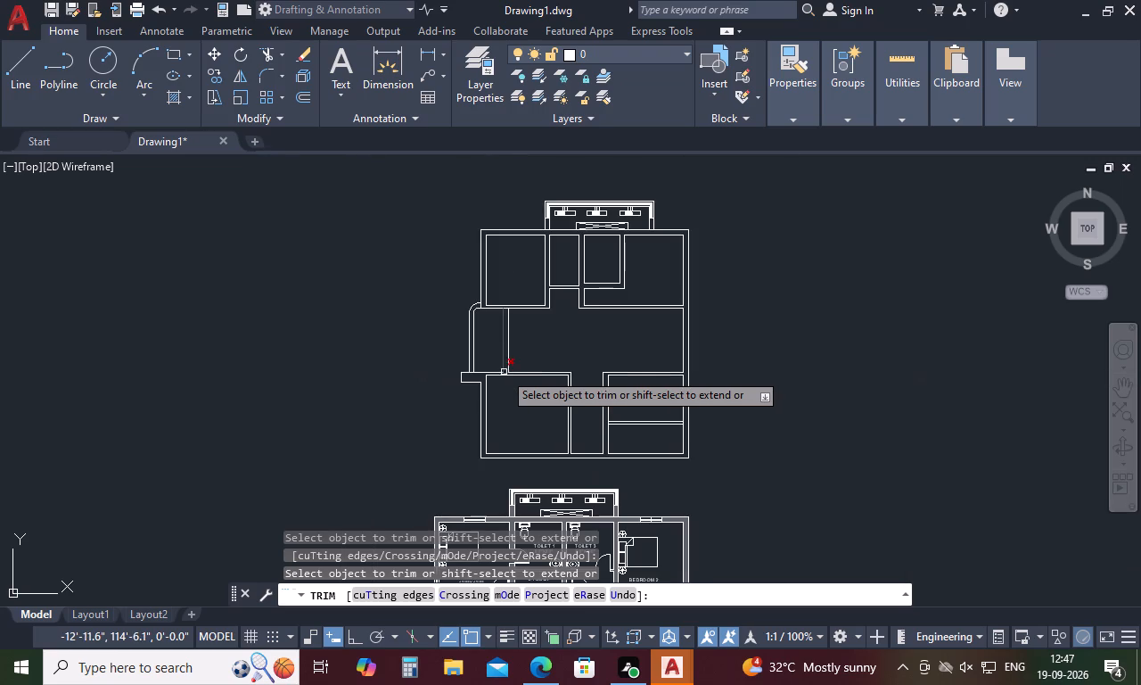
pyautogui.scroll(4, 506, 304)
pyautogui.click(484, 329)
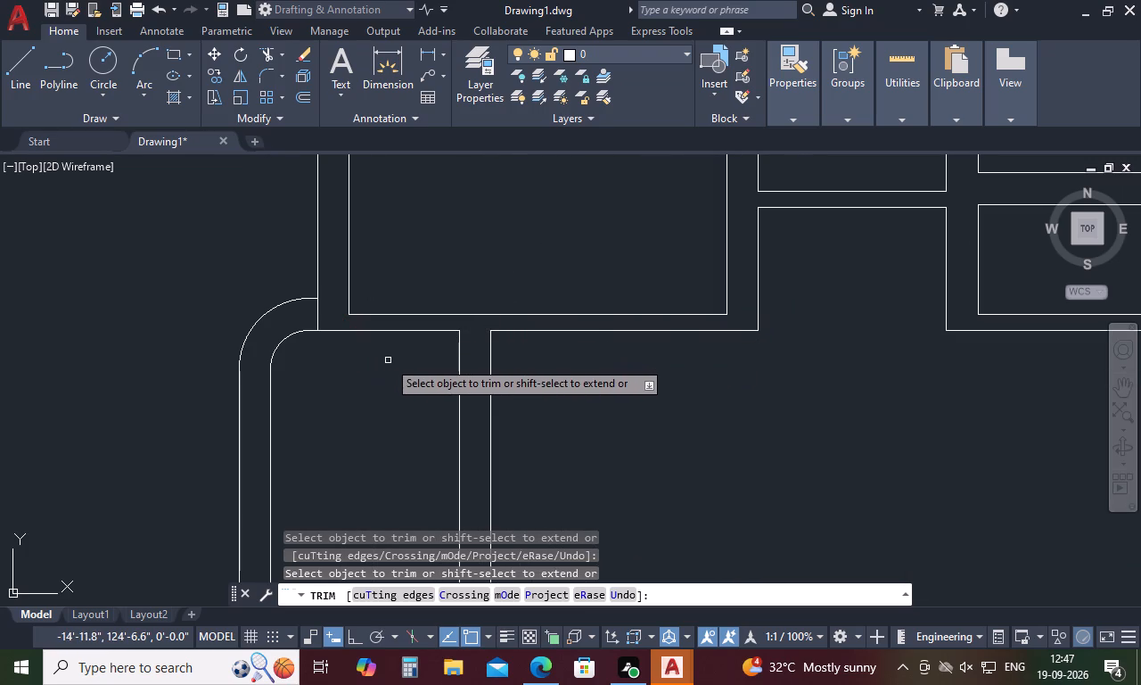
pyautogui.scroll(-3, 388, 360)
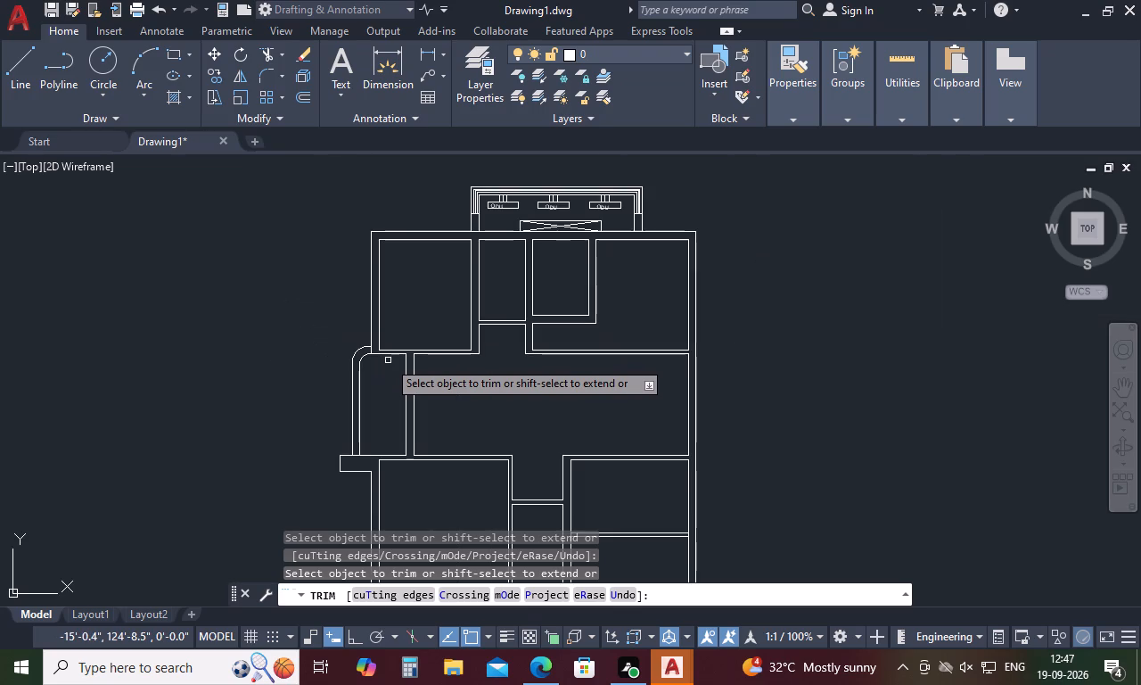
# Trim the new plan's top outer wall line where the copied balcony's left and right walls join it.
pyautogui.scroll(3, 471, 231)
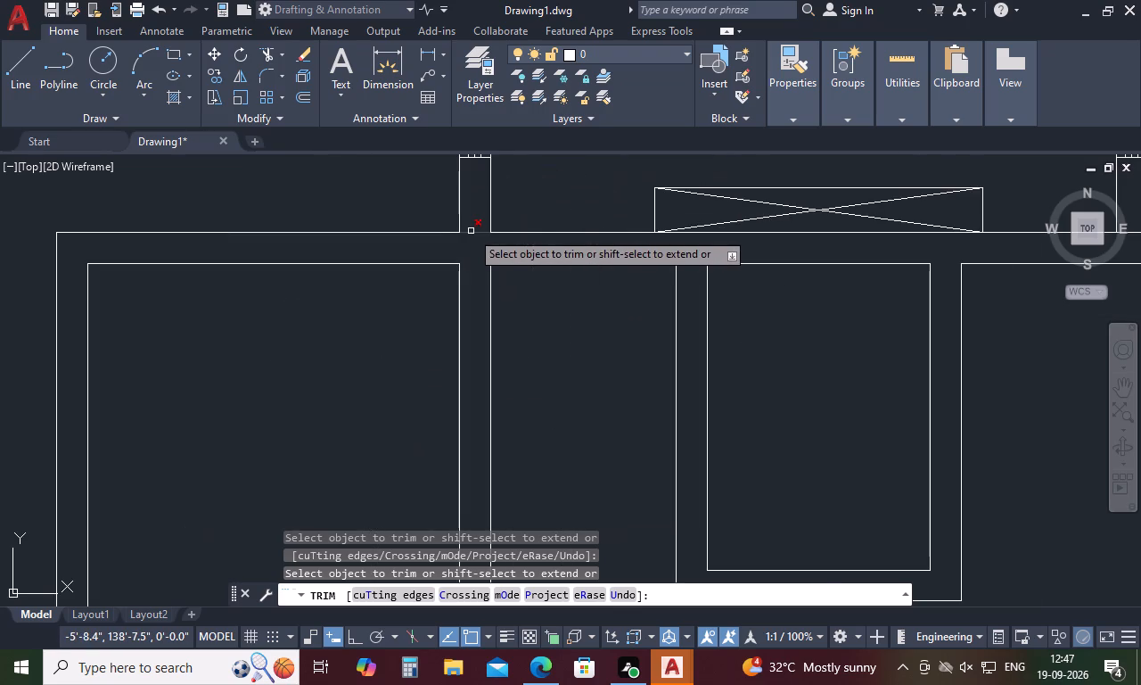
pyautogui.click(471, 231)
pyautogui.scroll(-4, 480, 268)
pyautogui.scroll(3, 582, 261)
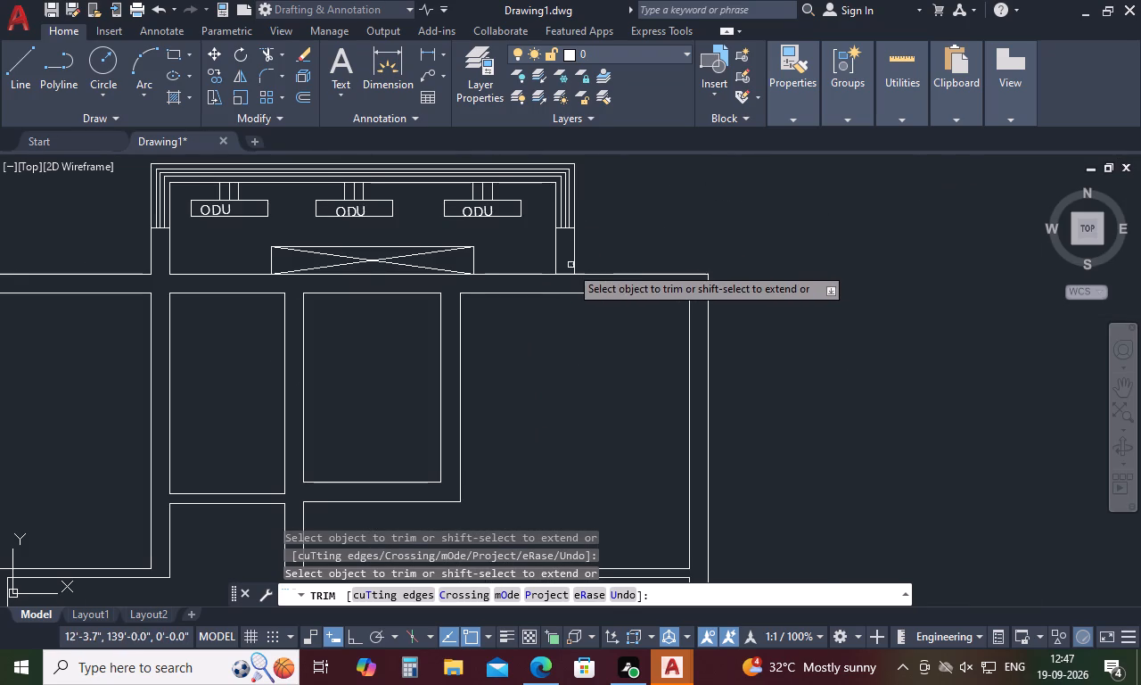
pyautogui.click(565, 273)
pyautogui.scroll(-3, 565, 273)
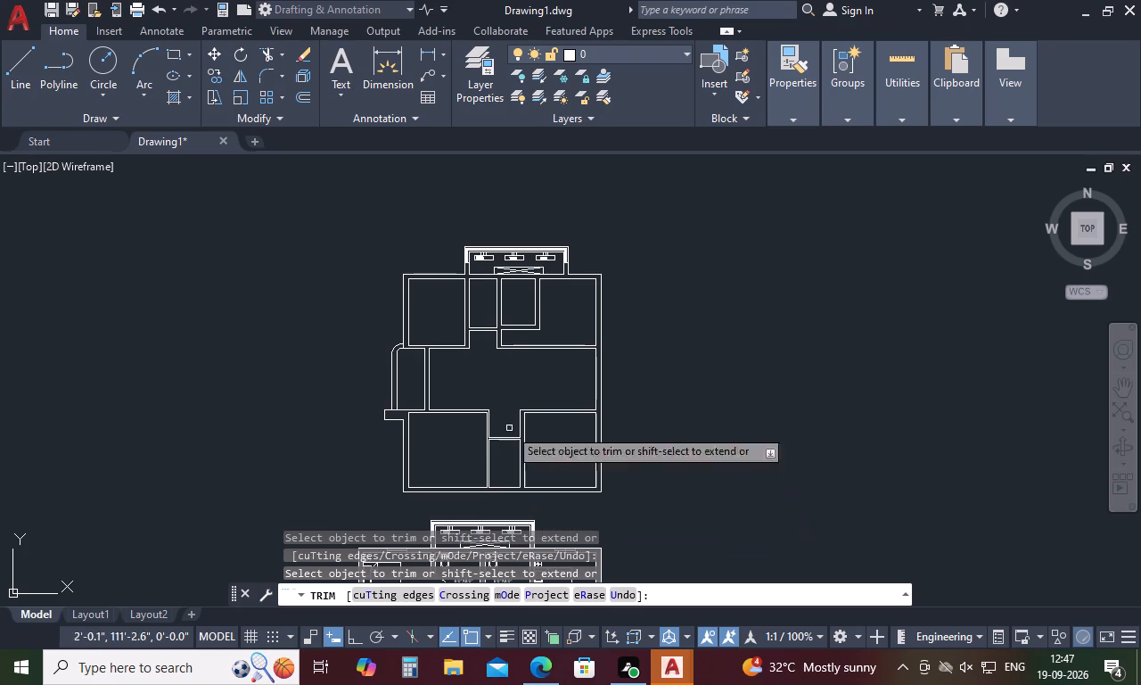
pyautogui.press('space')
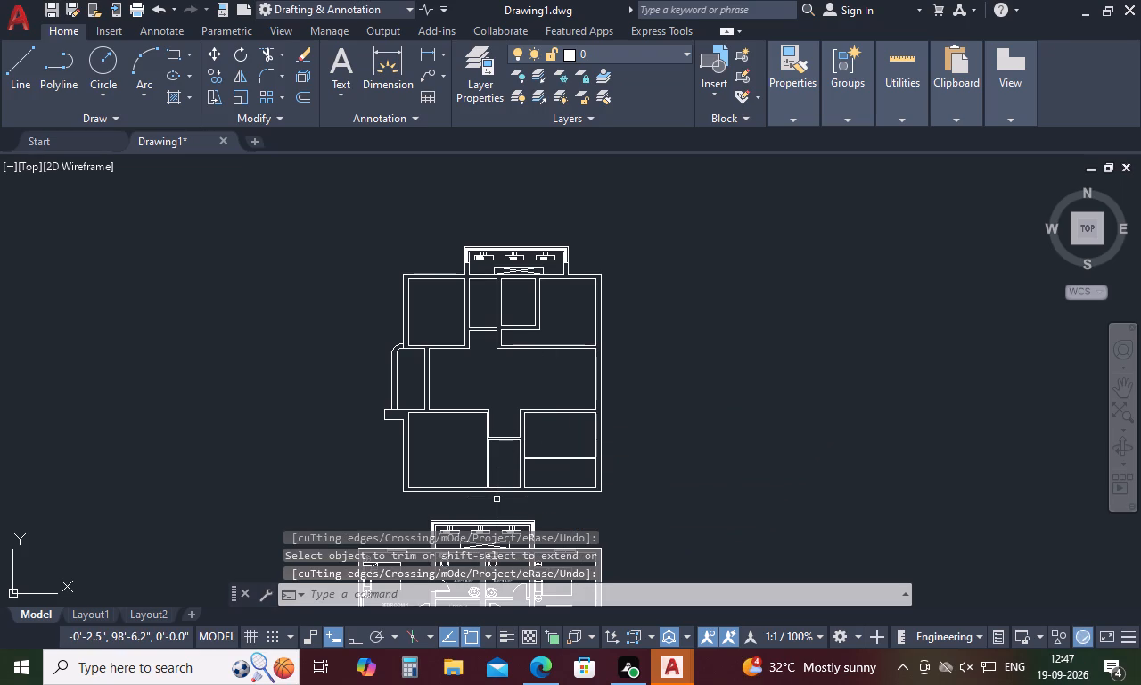
# Copy Bedroom 1's top-wall window, including both end lines, onto the top wall of the new plan's top-left room.
pyautogui.scroll(-3, 504, 407)
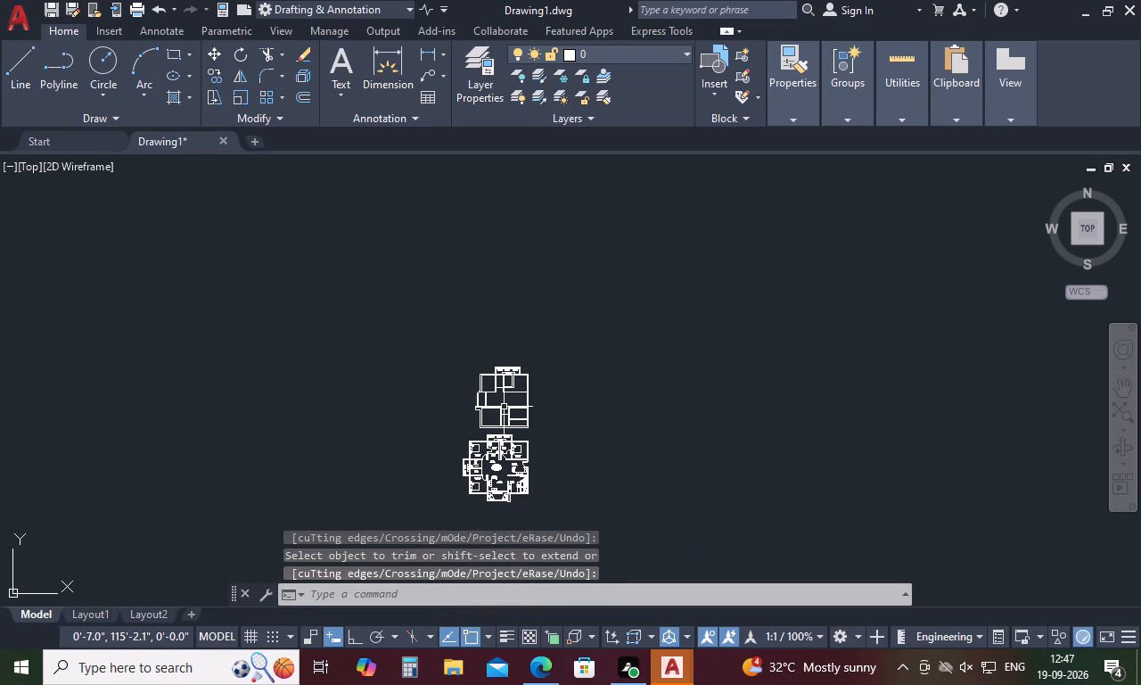
pyautogui.scroll(4, 487, 465)
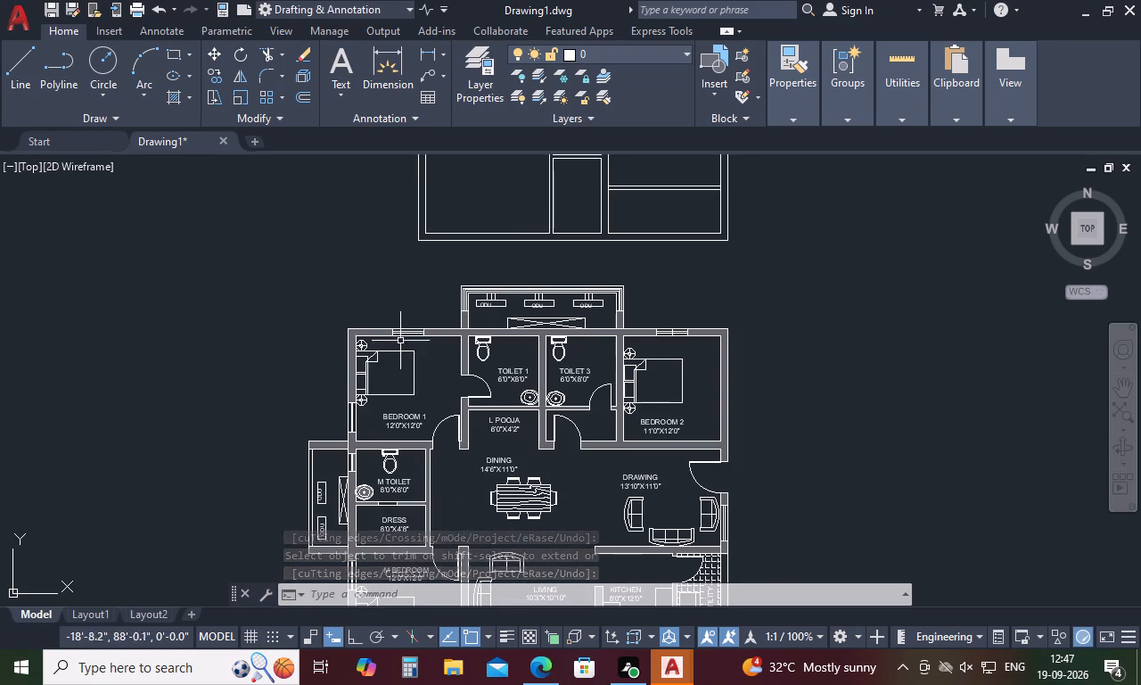
pyautogui.scroll(4, 397, 331)
pyautogui.press('space')
pyautogui.press('space')
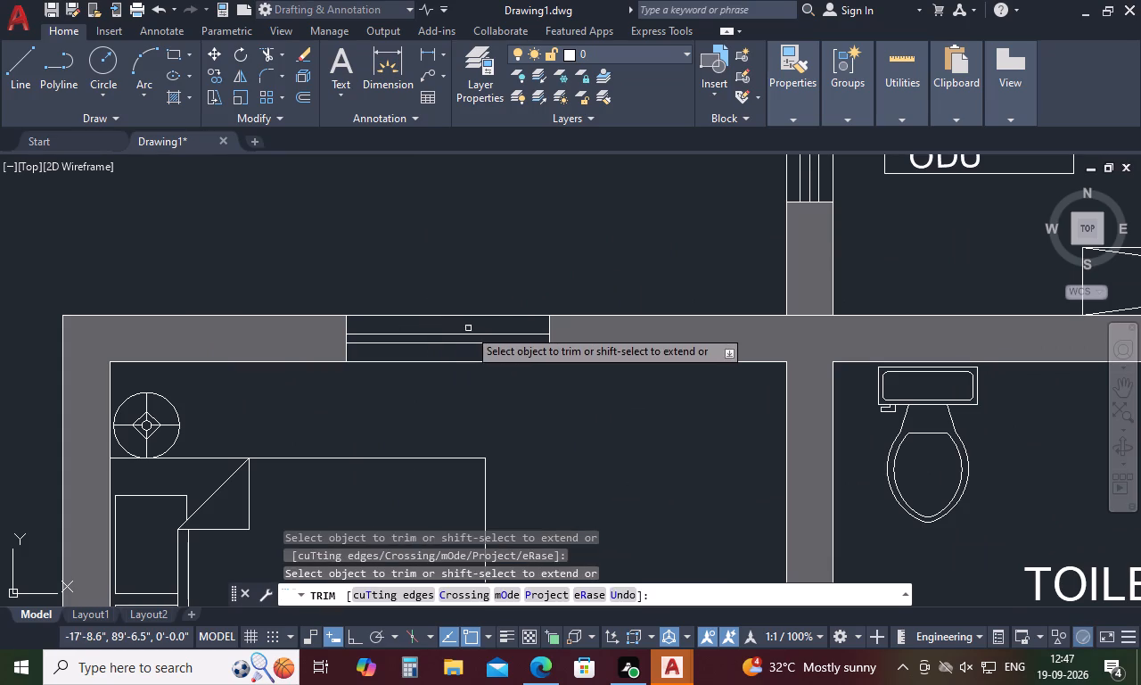
pyautogui.press('space')
pyautogui.moveTo(519, 328); pyautogui.dragTo(483, 349)
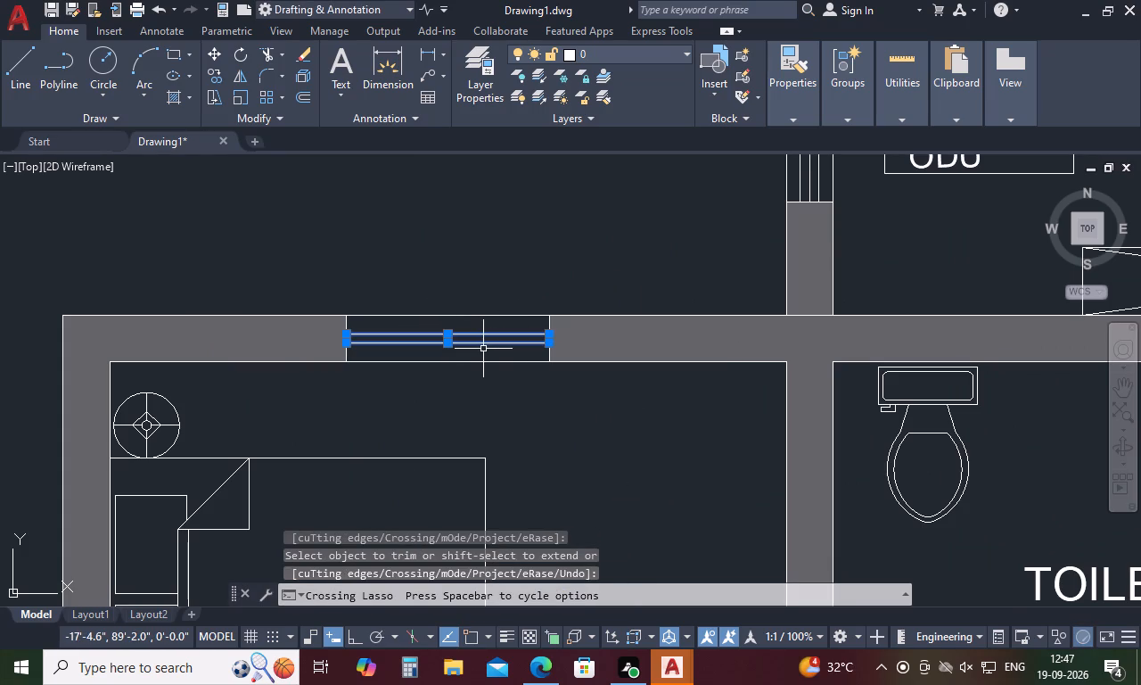
pyautogui.click(550, 359)
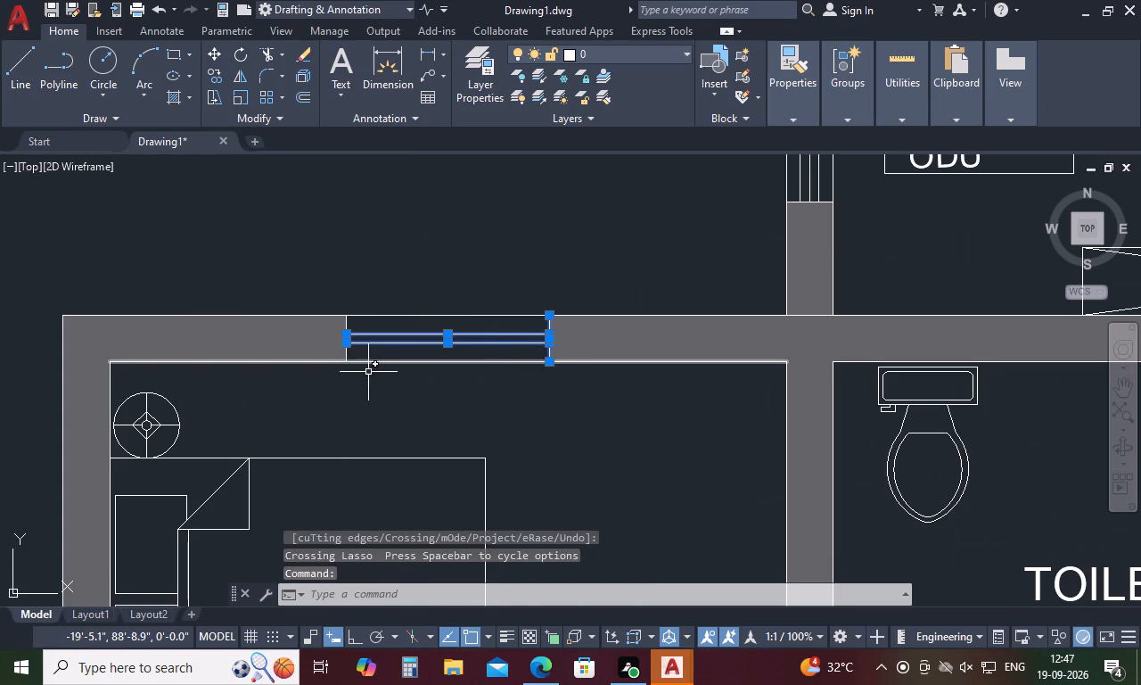
pyautogui.click(345, 356)
pyautogui.rightClick(420, 293)
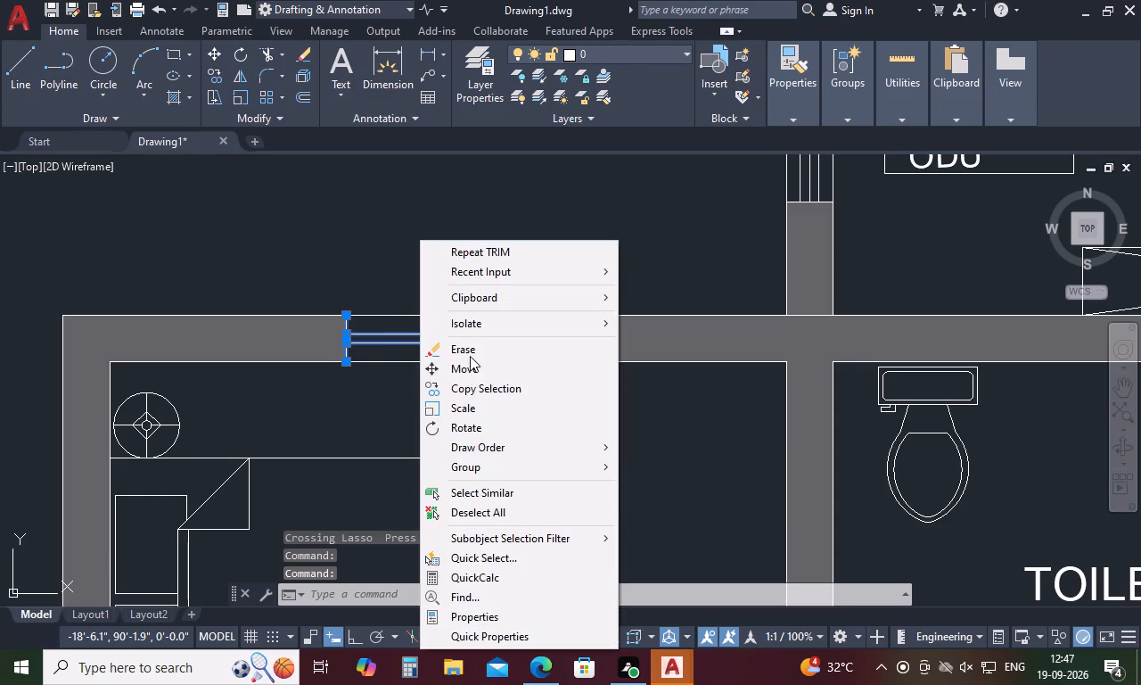
pyautogui.click(478, 389)
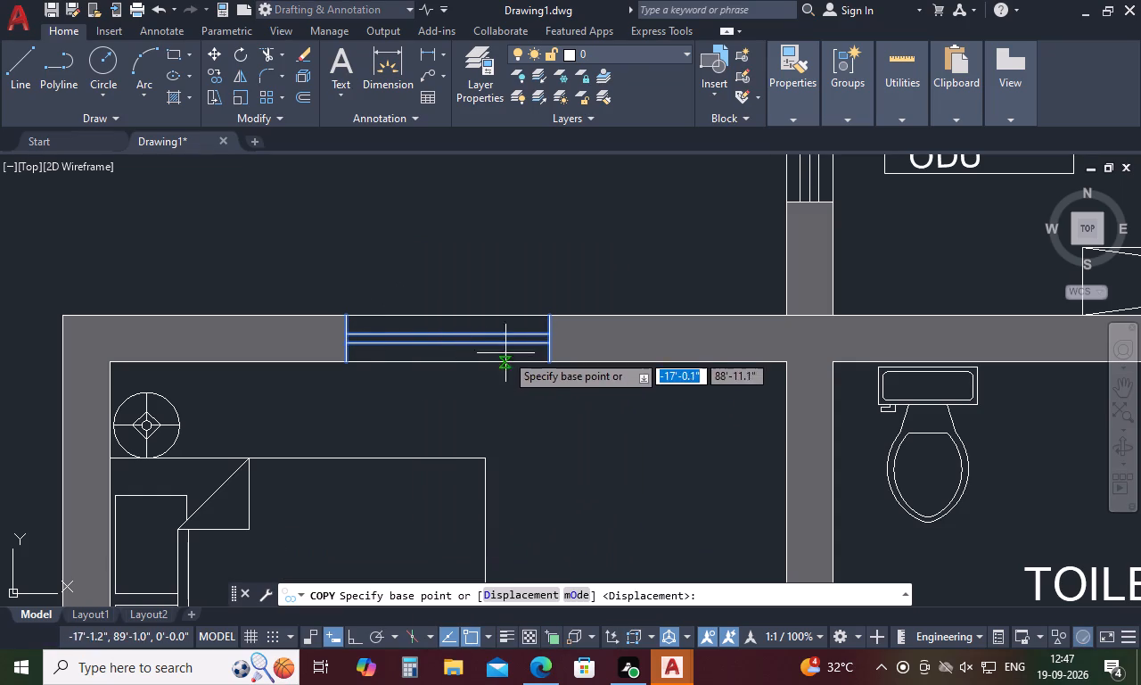
pyautogui.click(549, 320)
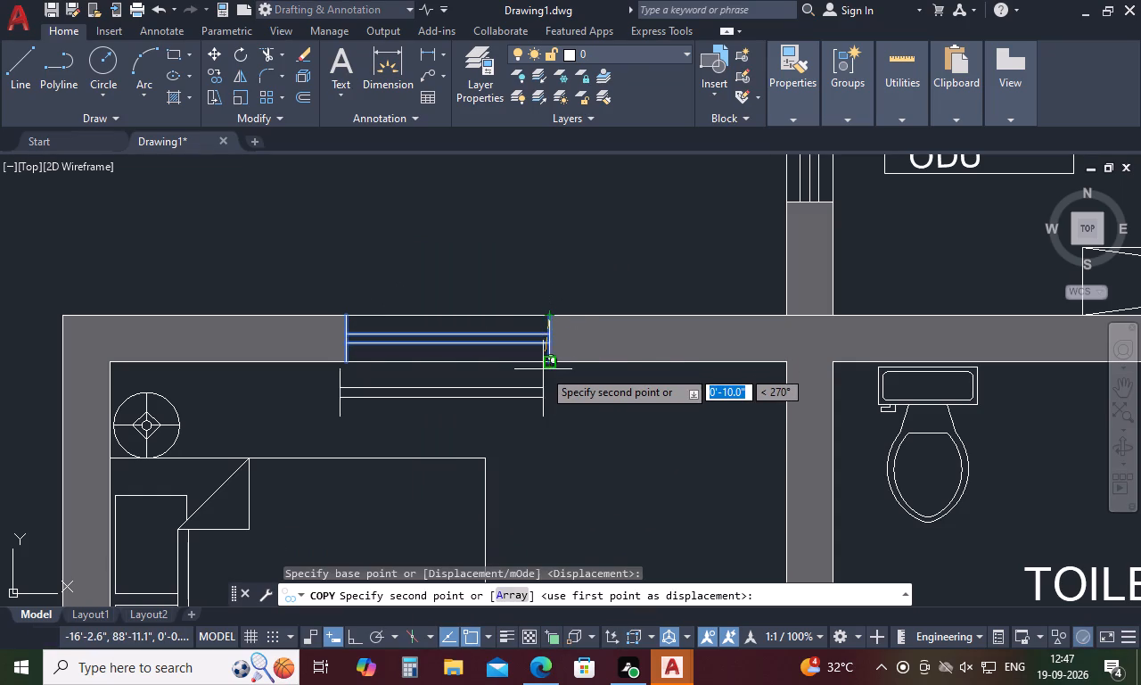
pyautogui.scroll(-7, 543, 369)
pyautogui.scroll(-2, 572, 228)
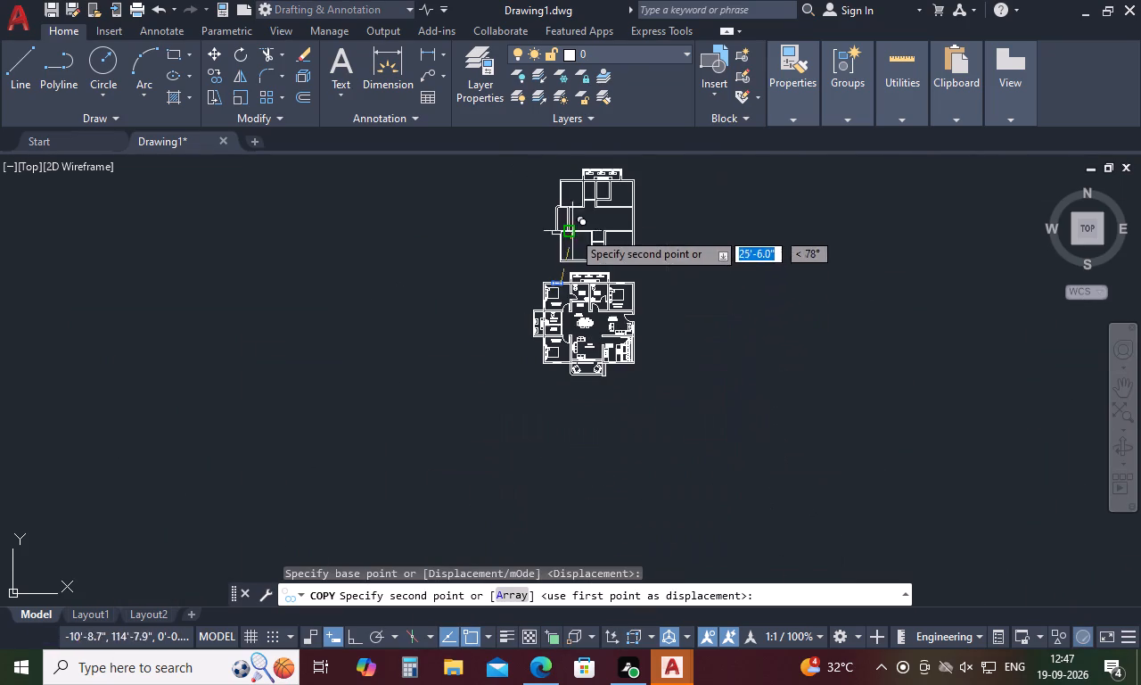
pyautogui.scroll(7, 570, 175)
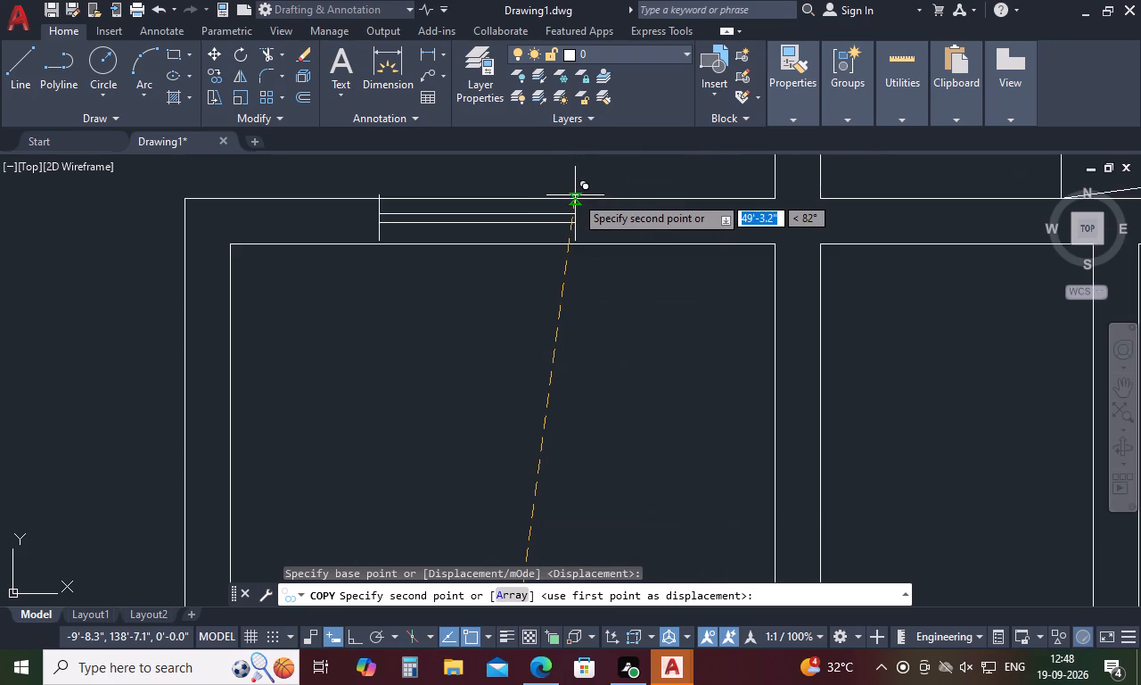
pyautogui.scroll(2, 575, 195)
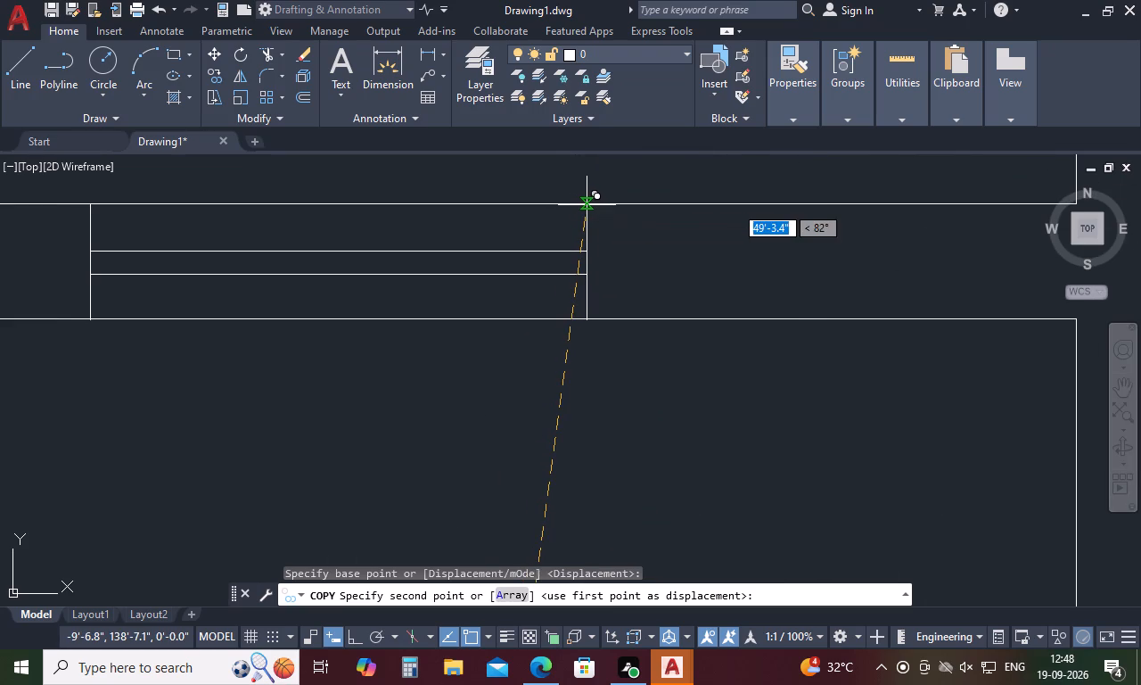
pyautogui.scroll(1, 587, 205)
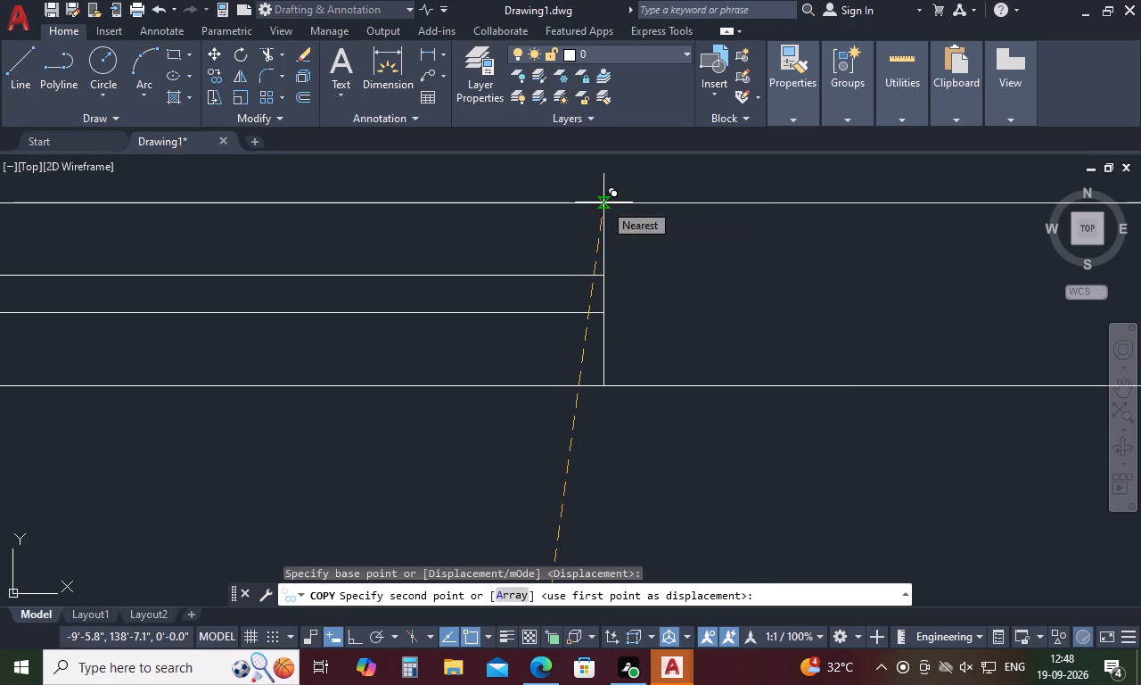
# Place copies of the Bedroom 1 window on the top walls of the new plan's top-left and top-right rooms.
pyautogui.click(603, 202)
pyautogui.scroll(-7, 567, 266)
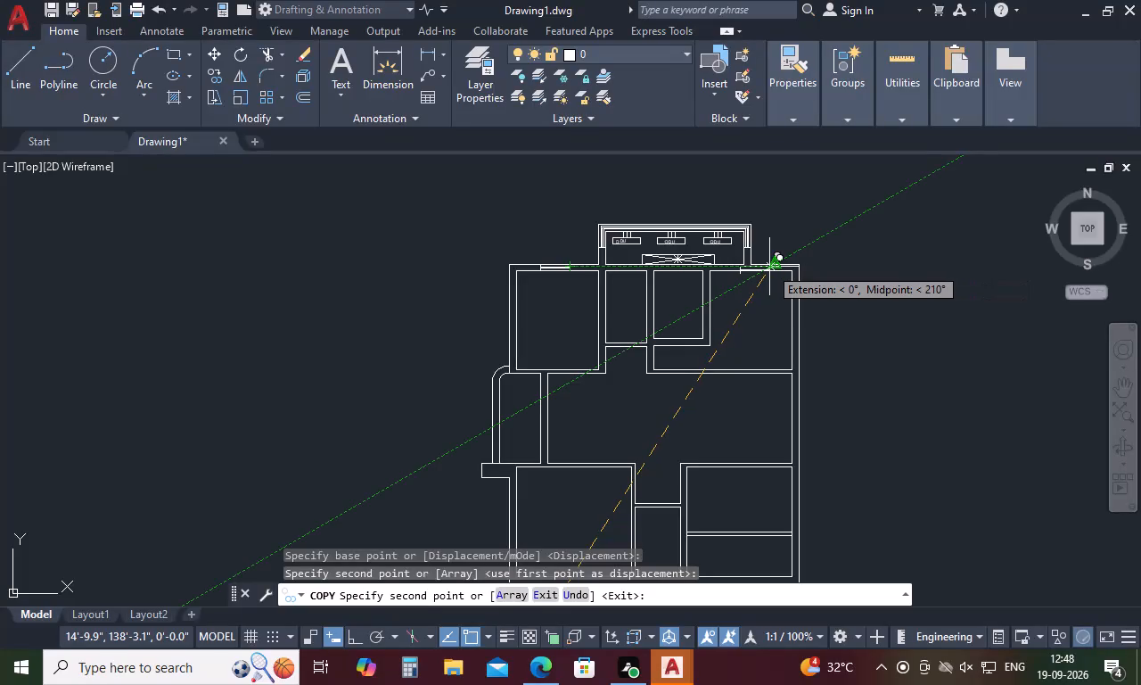
pyautogui.scroll(3, 769, 267)
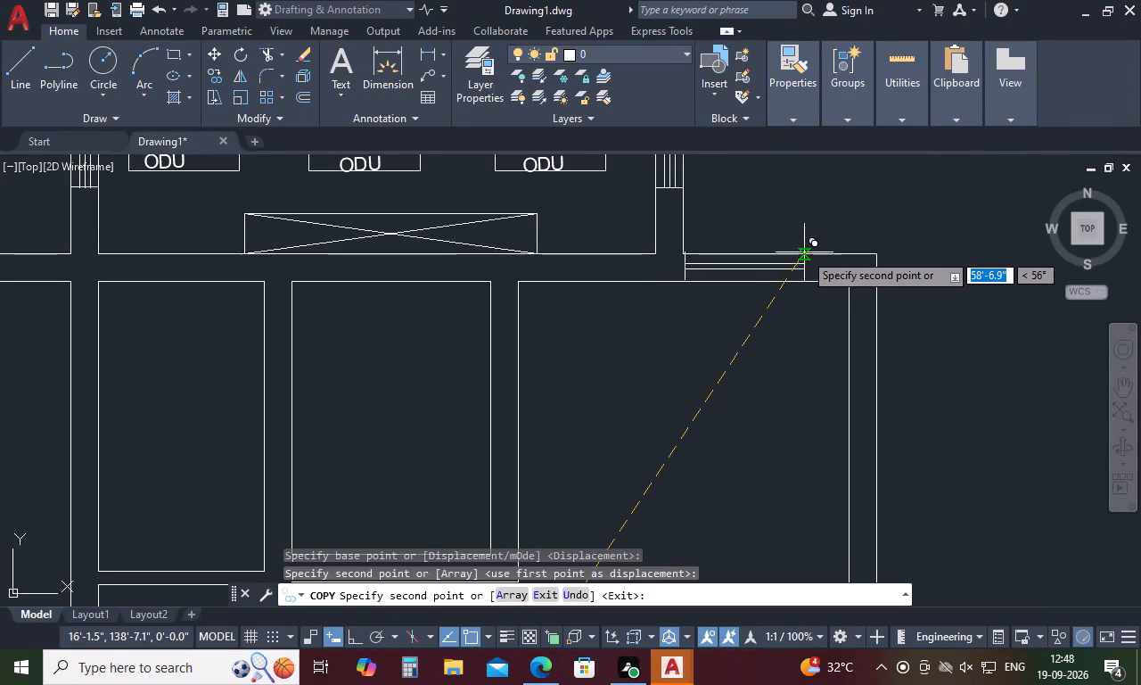
pyautogui.click(804, 255)
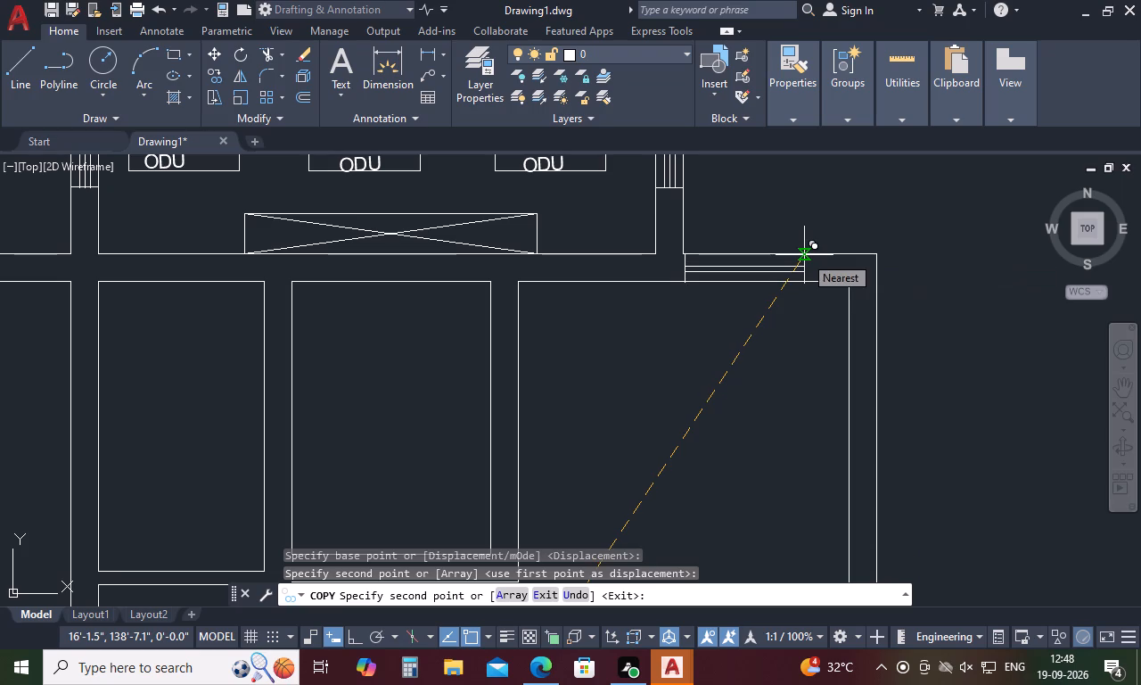
pyautogui.scroll(-4, 692, 269)
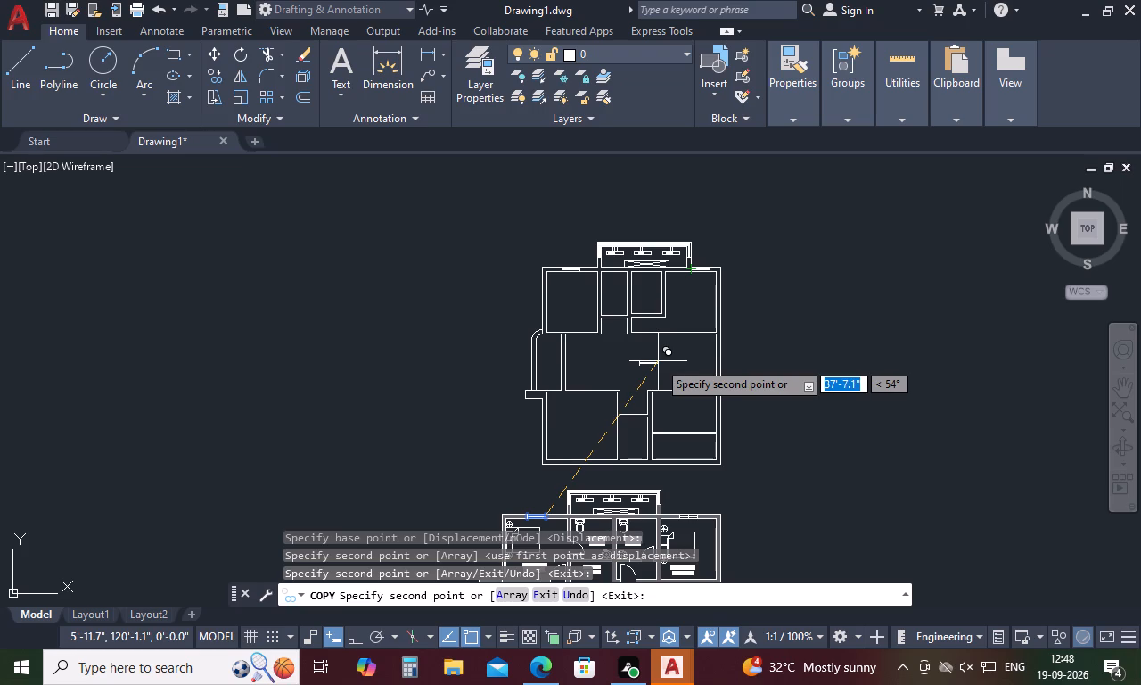
pyautogui.press('space')
pyautogui.scroll(3, 635, 238)
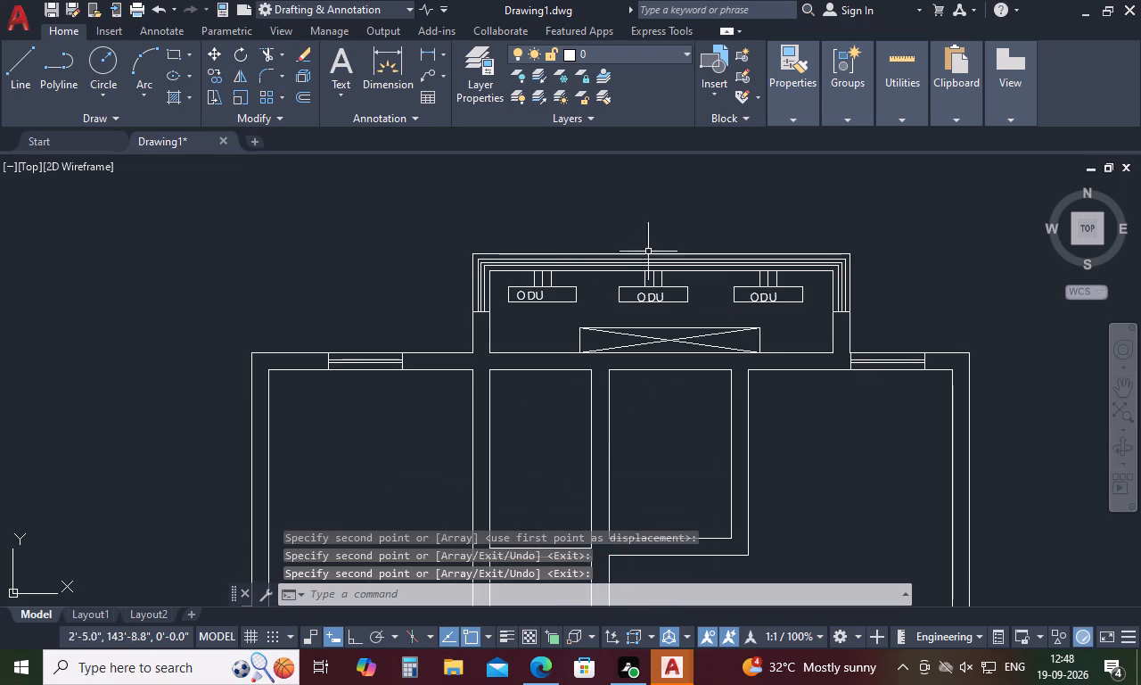
# Scale the new plan's whole ODU balcony down by a factor of about 0.7 from its bottom-left corner on the top wall.
pyautogui.press('space')
pyautogui.press('space')
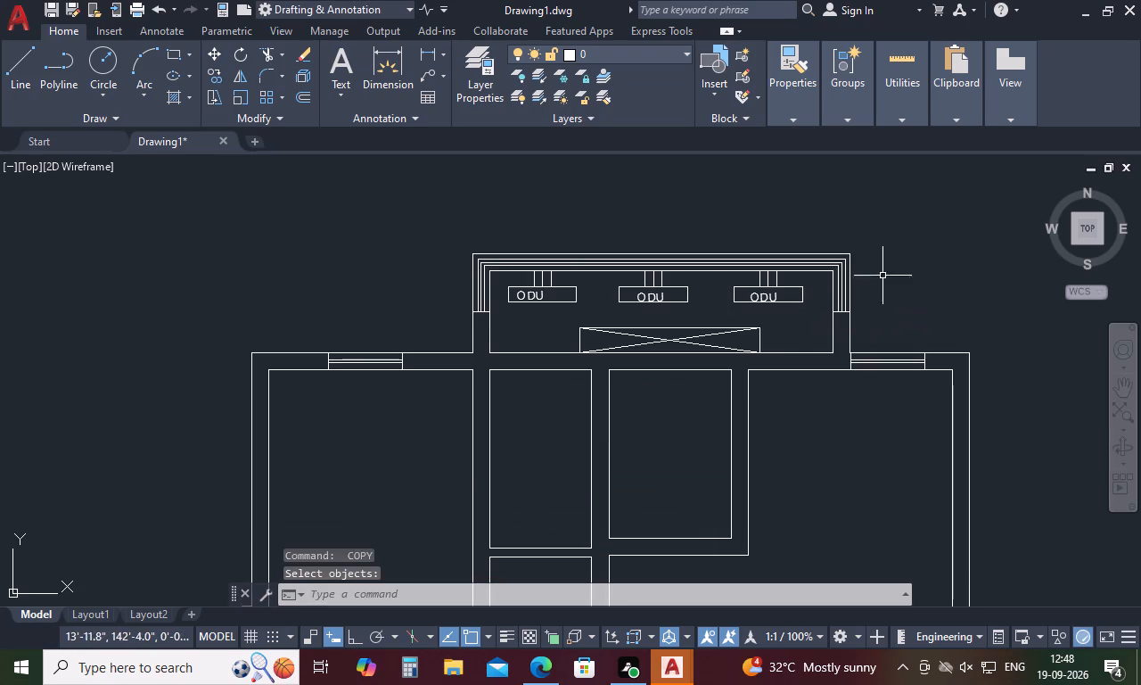
pyautogui.moveTo(890, 274); pyautogui.dragTo(665, 342)
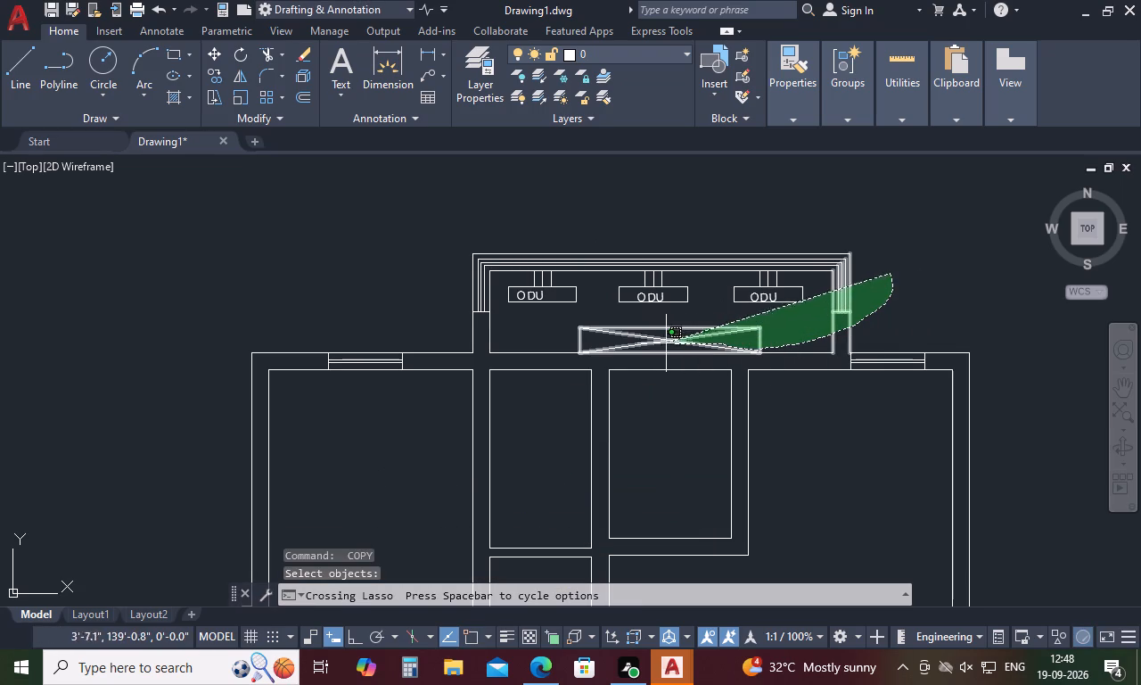
pyautogui.moveTo(665, 342); pyautogui.dragTo(451, 288)
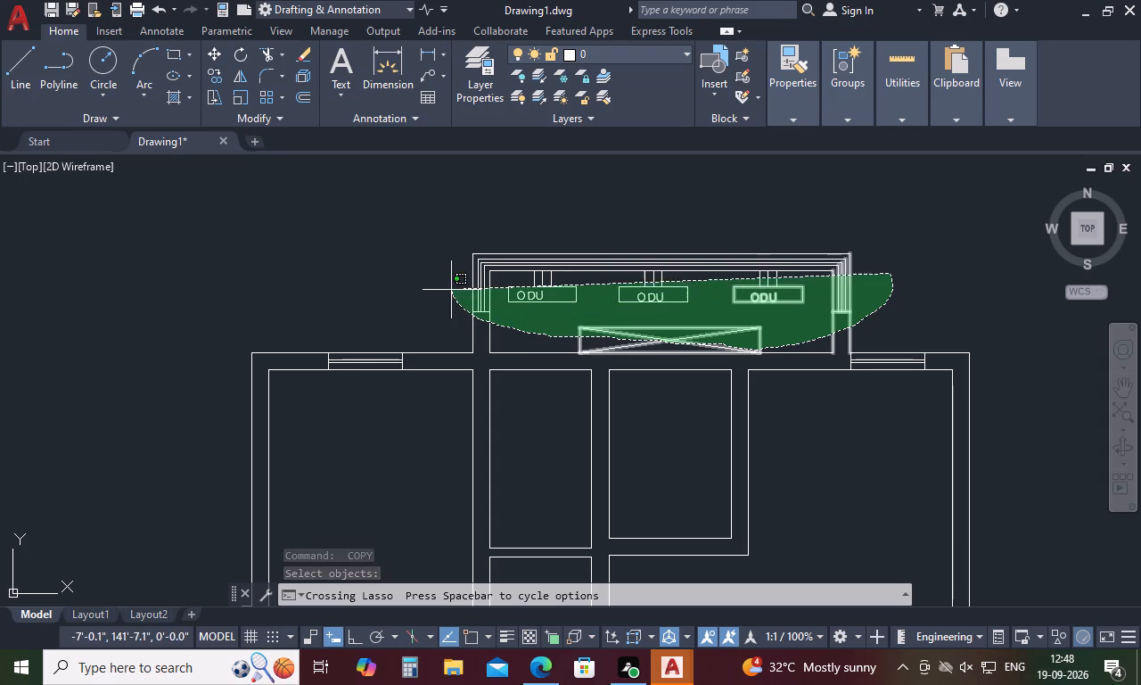
pyautogui.moveTo(451, 288); pyautogui.dragTo(465, 211)
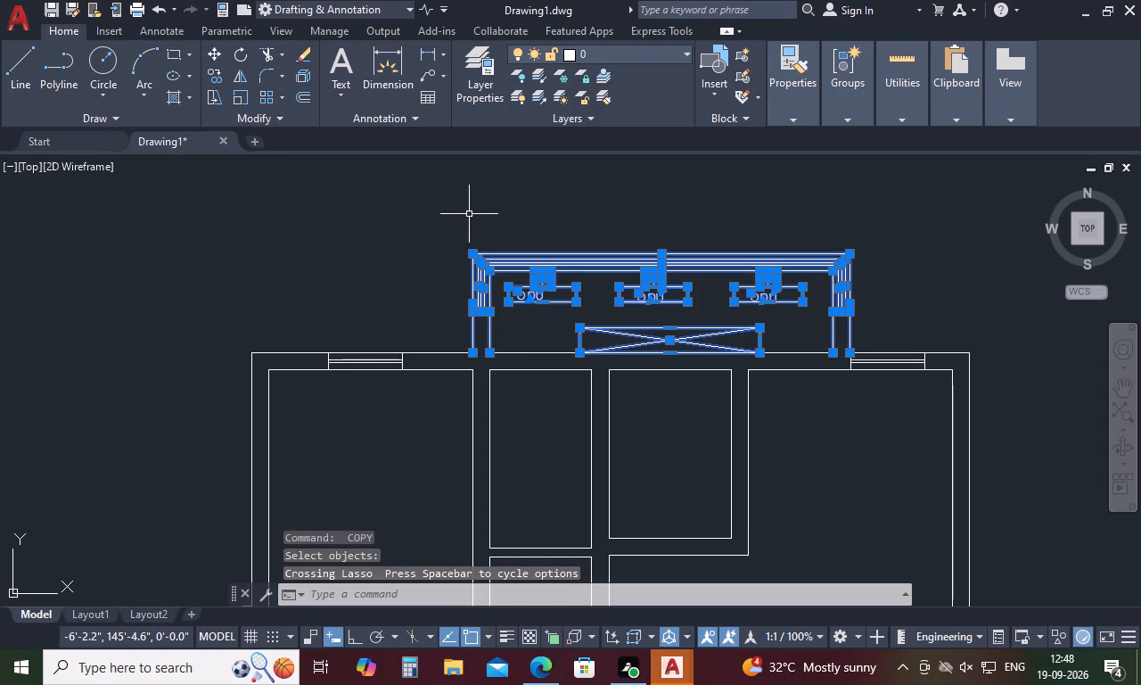
pyautogui.rightClick(469, 214)
pyautogui.click(512, 384)
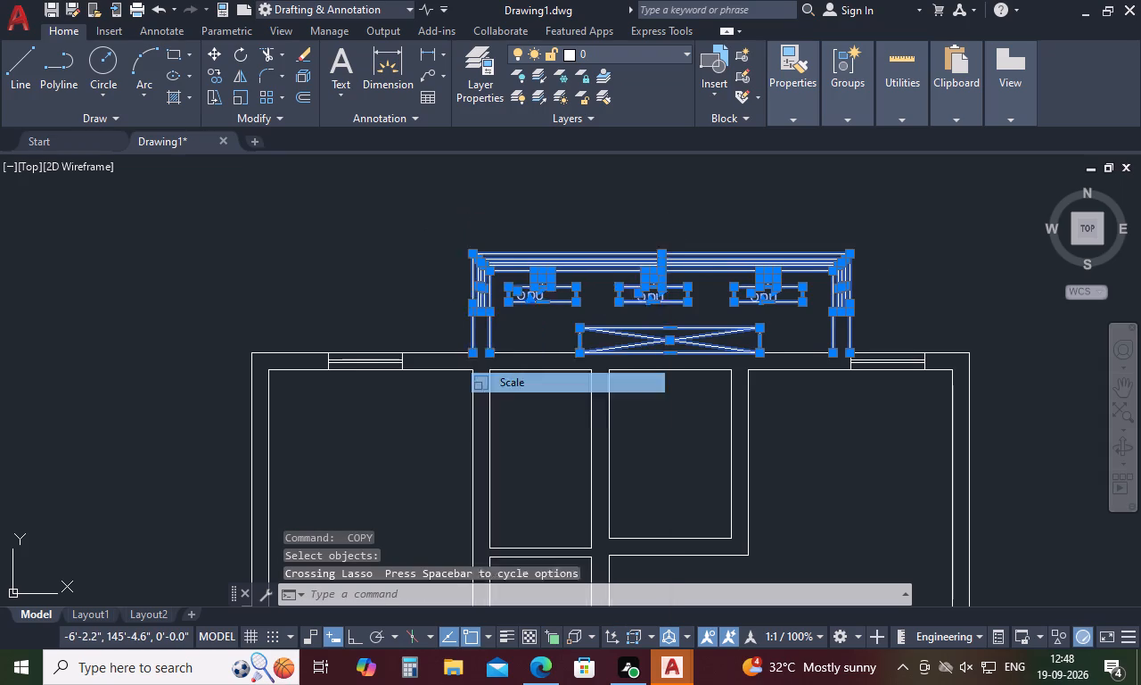
pyautogui.click(473, 352)
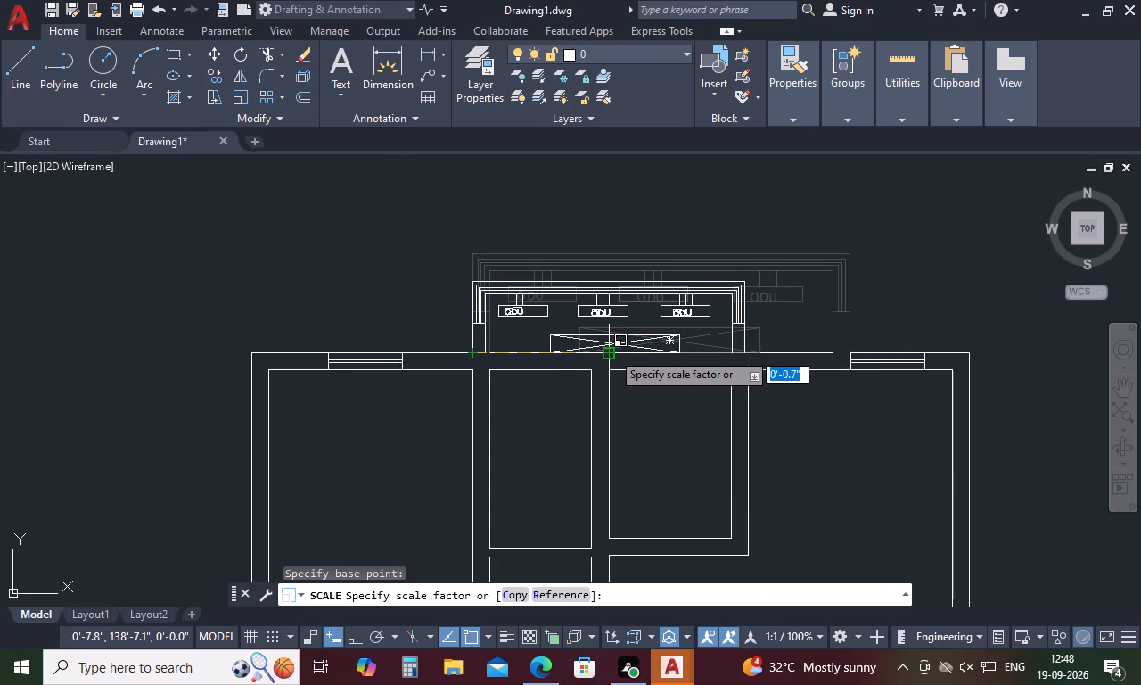
pyautogui.scroll(1, 611, 351)
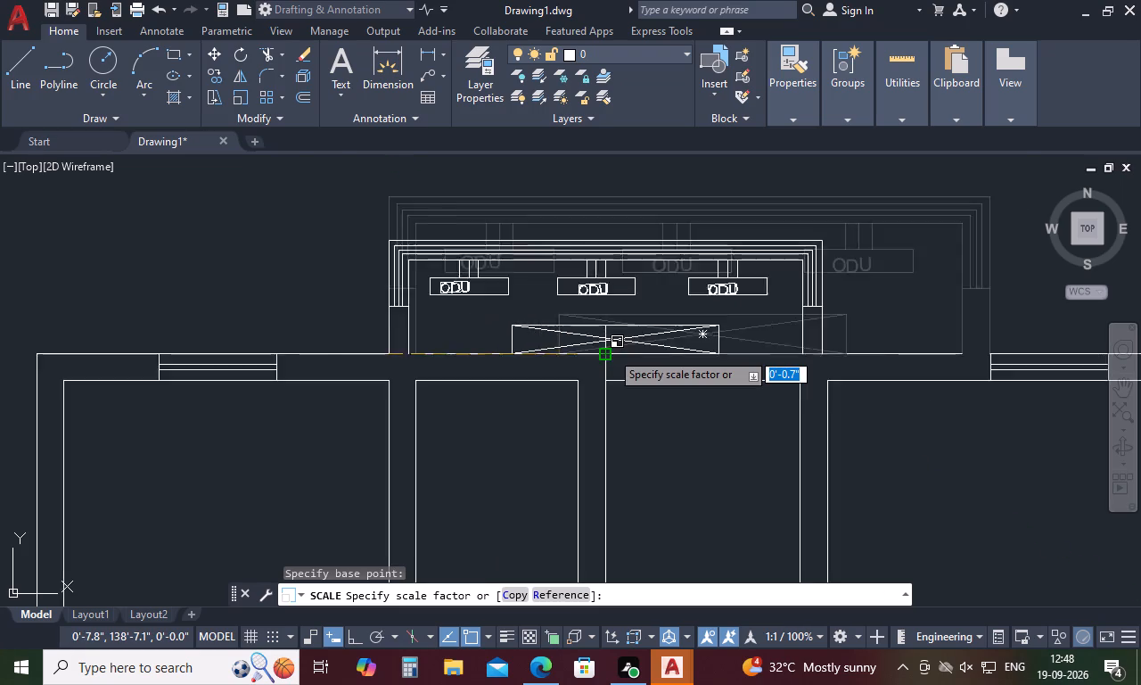
pyautogui.scroll(1, 611, 351)
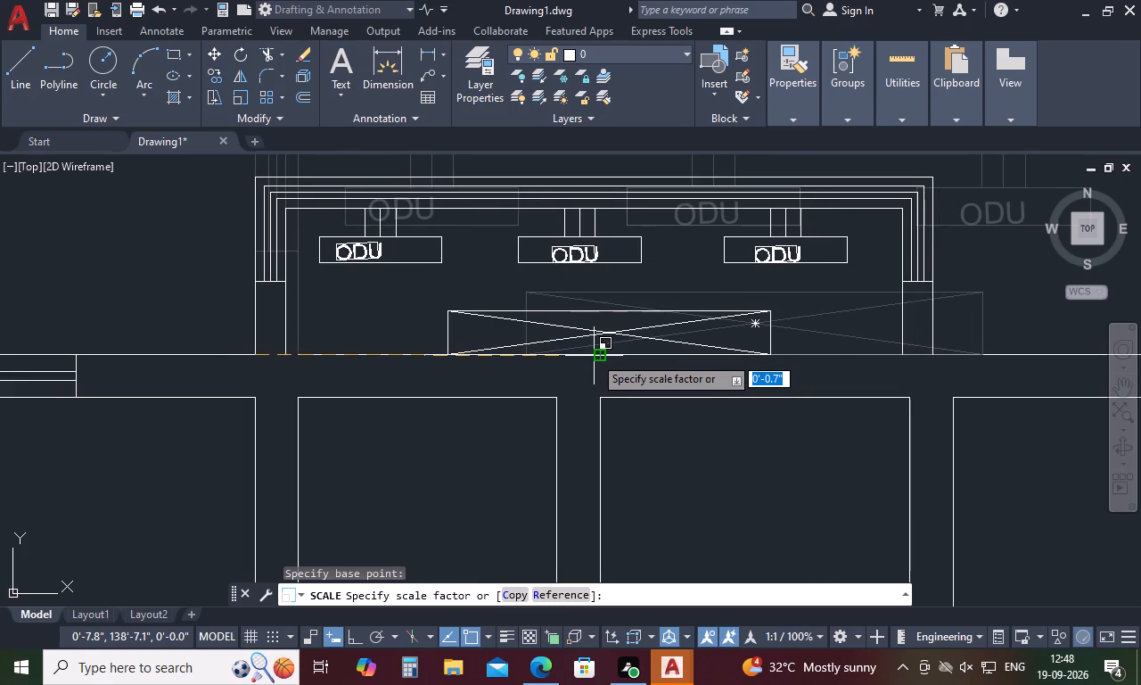
pyautogui.click(603, 356)
pyautogui.scroll(-2, 534, 329)
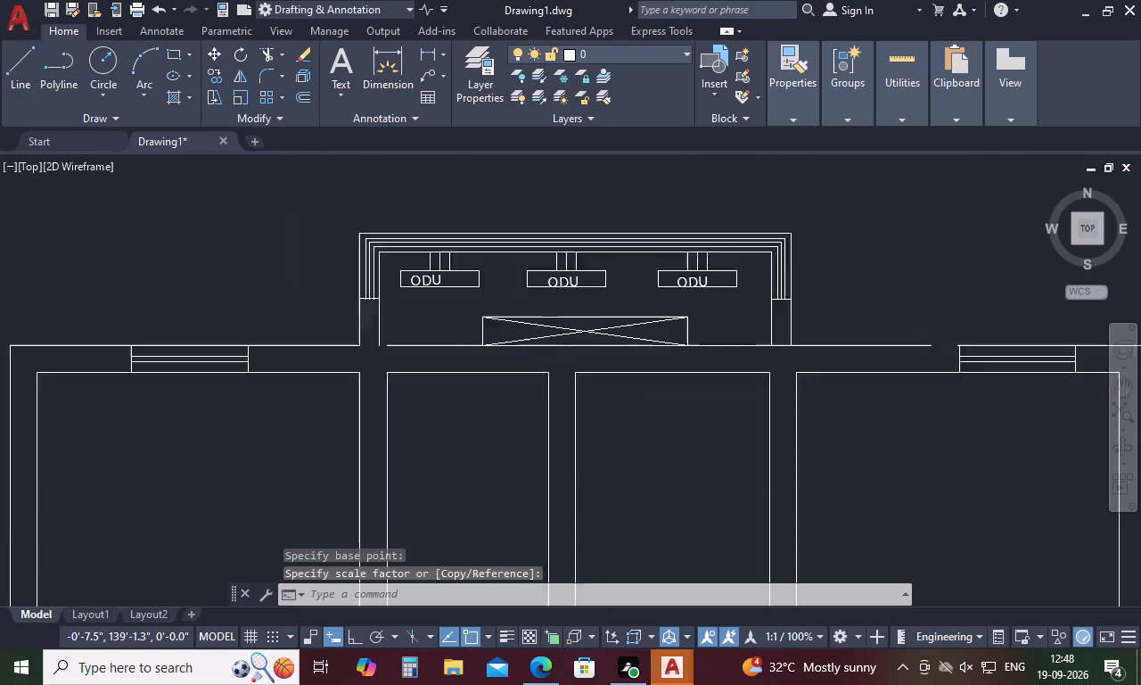
pyautogui.scroll(-1, 534, 329)
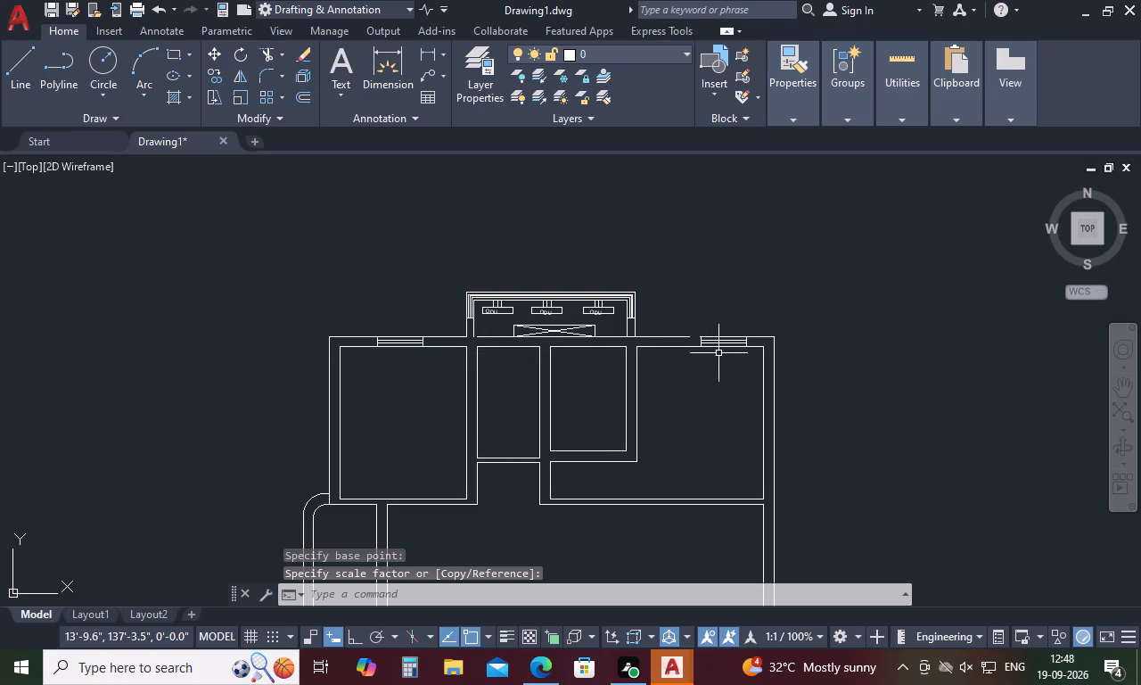
# Extend the new plan's top outer wall line to the balcony's left wall and to the top-right room's window.
pyautogui.write('EX')
pyautogui.press('space')
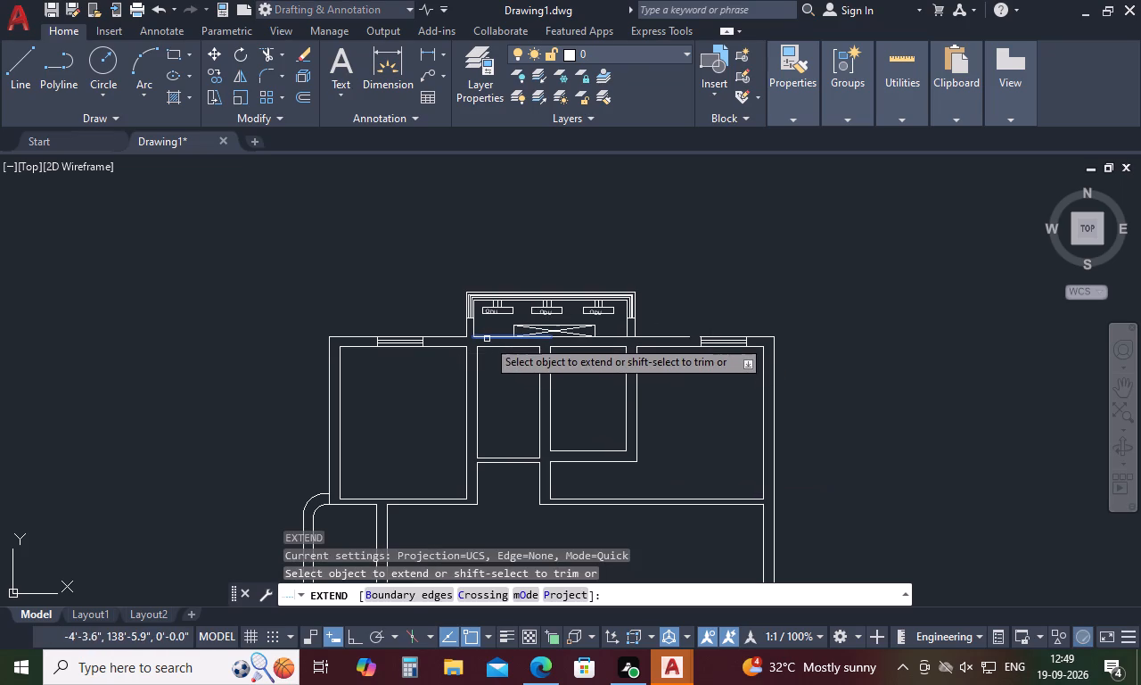
pyautogui.click(487, 339)
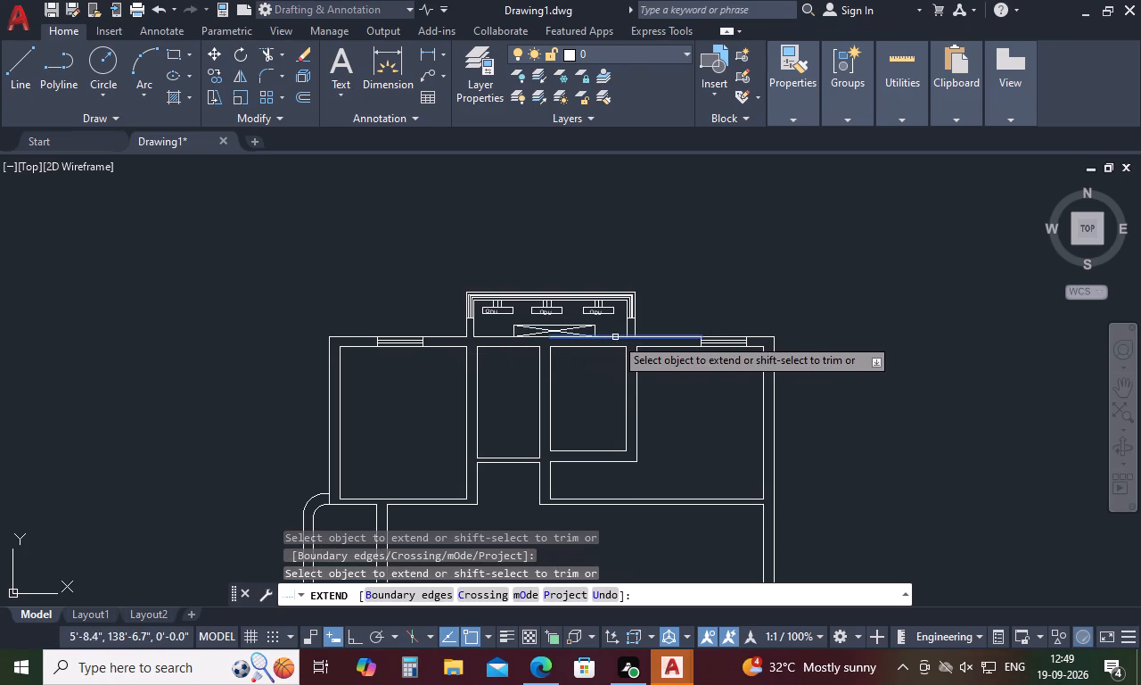
pyautogui.click(679, 334)
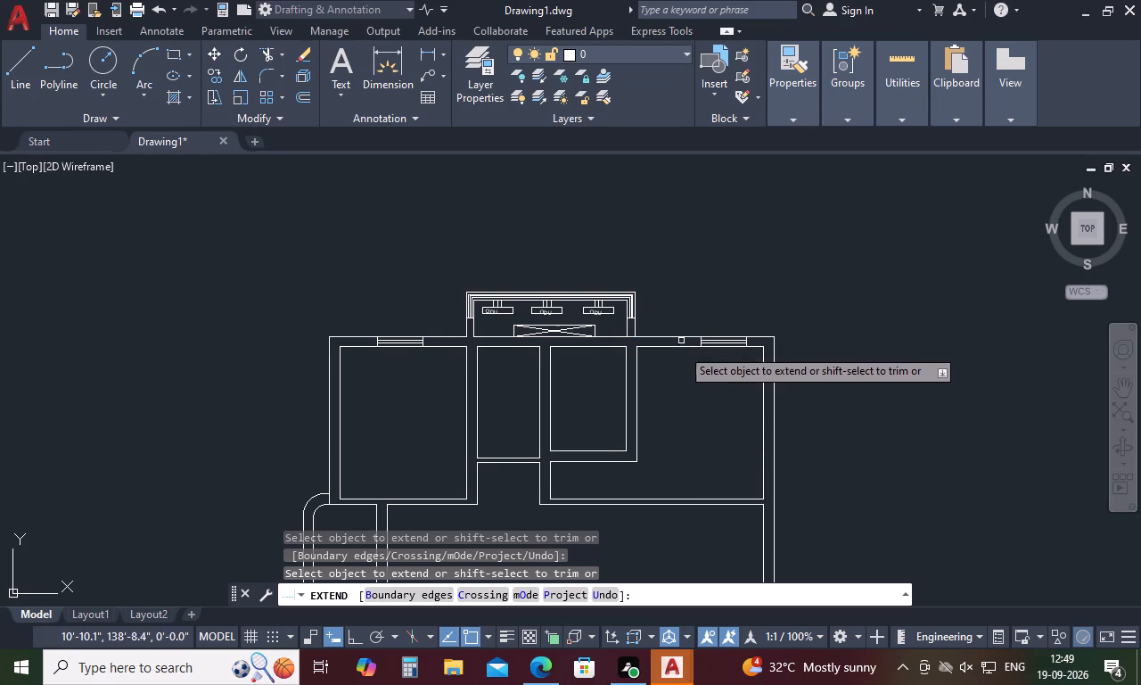
pyautogui.press('Escape')
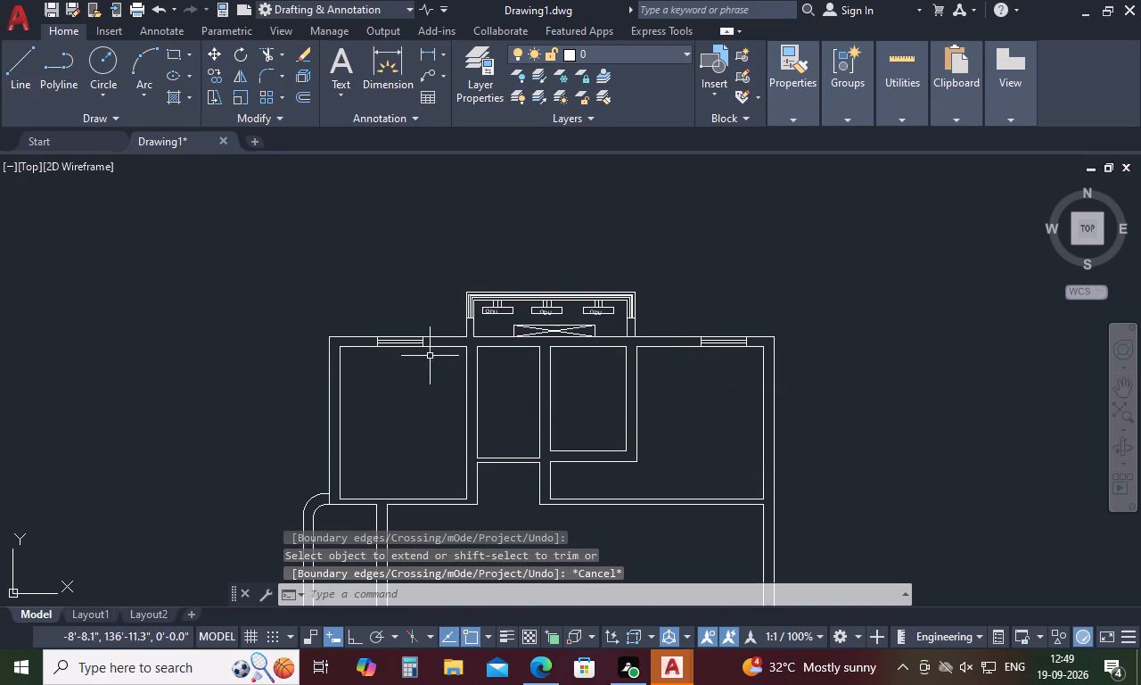
# Move the top-right room's window, with both end lines, left along the top wall toward the balcony.
pyautogui.scroll(1, 423, 347)
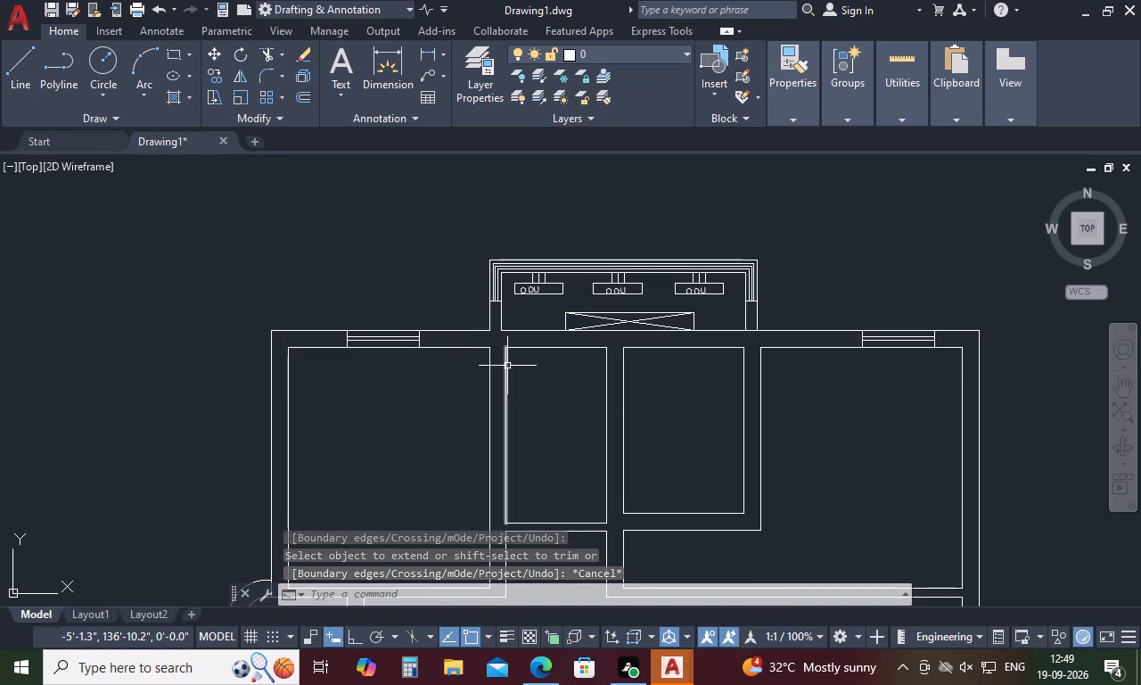
pyautogui.scroll(-2, 513, 328)
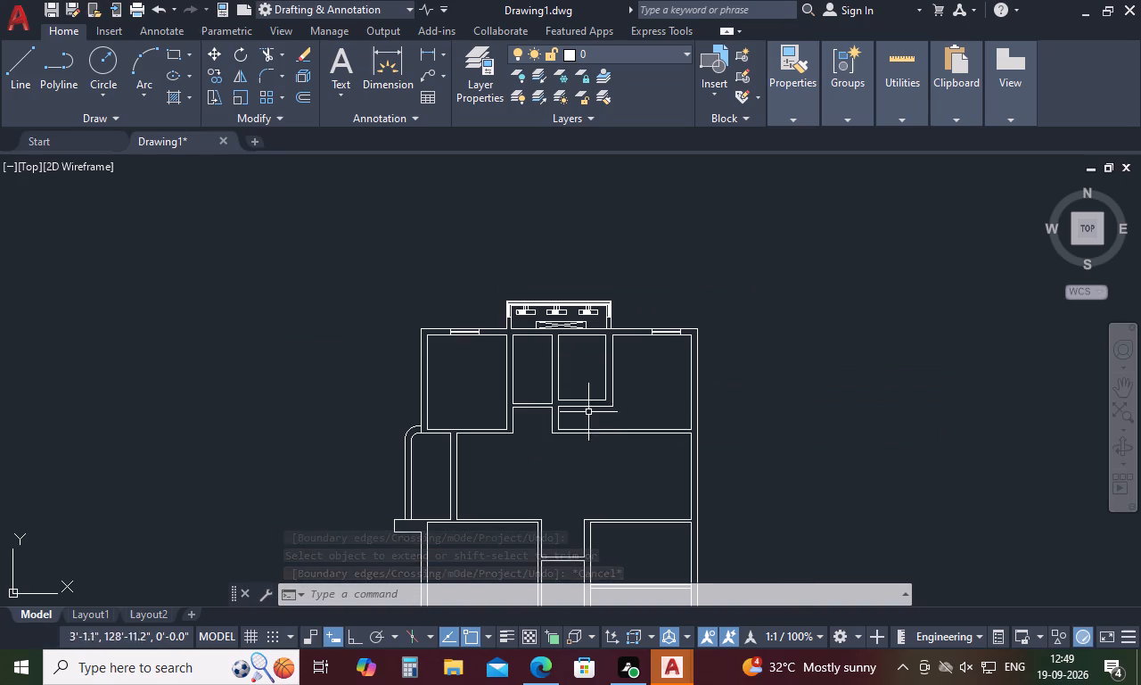
pyautogui.scroll(3, 651, 339)
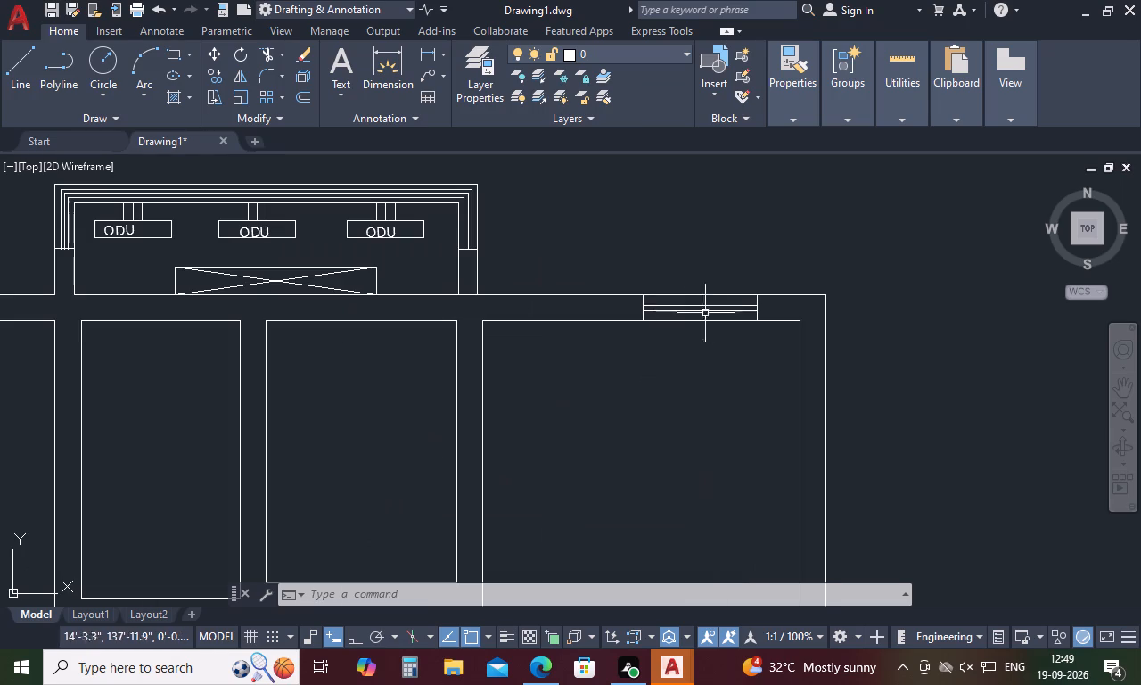
pyautogui.moveTo(731, 301); pyautogui.dragTo(715, 312)
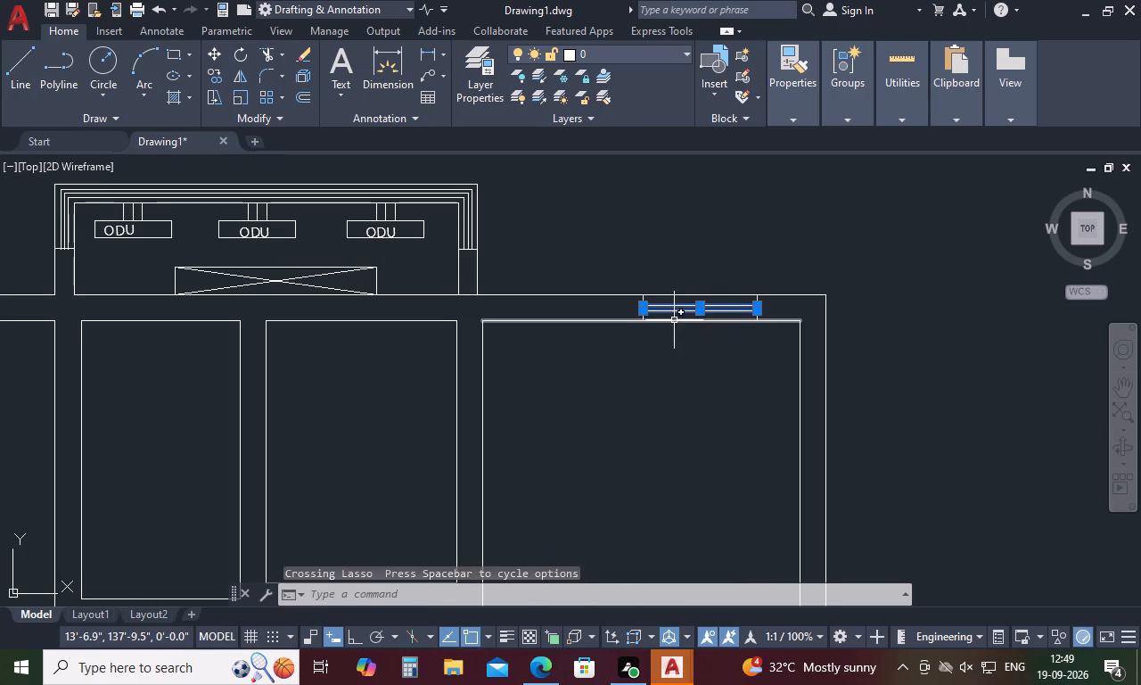
pyautogui.scroll(4, 650, 321)
pyautogui.moveTo(648, 318); pyautogui.dragTo(558, 297)
pyautogui.scroll(-4, 554, 297)
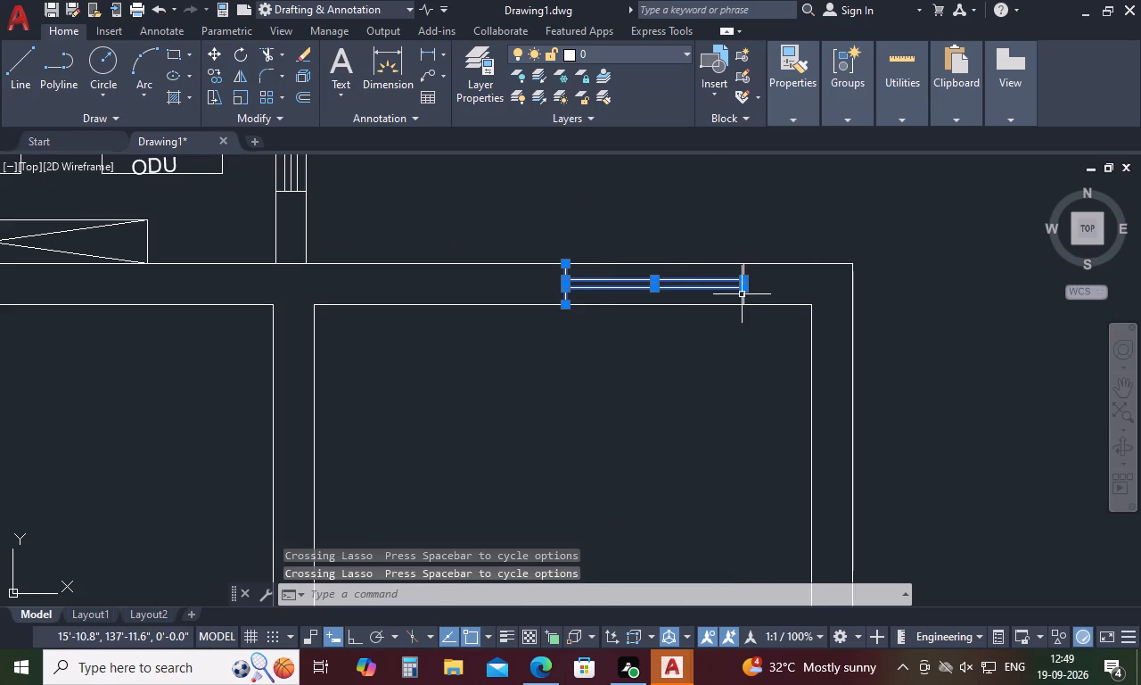
pyautogui.moveTo(761, 289); pyautogui.dragTo(725, 300)
pyautogui.write('M')
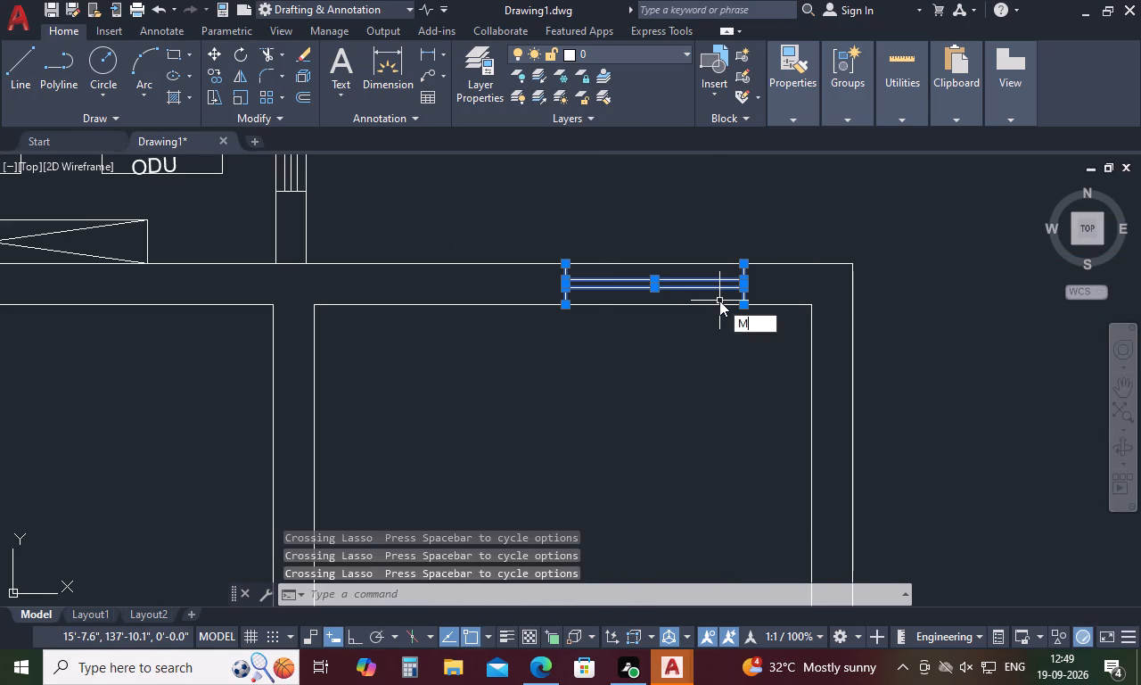
pyautogui.press('space')
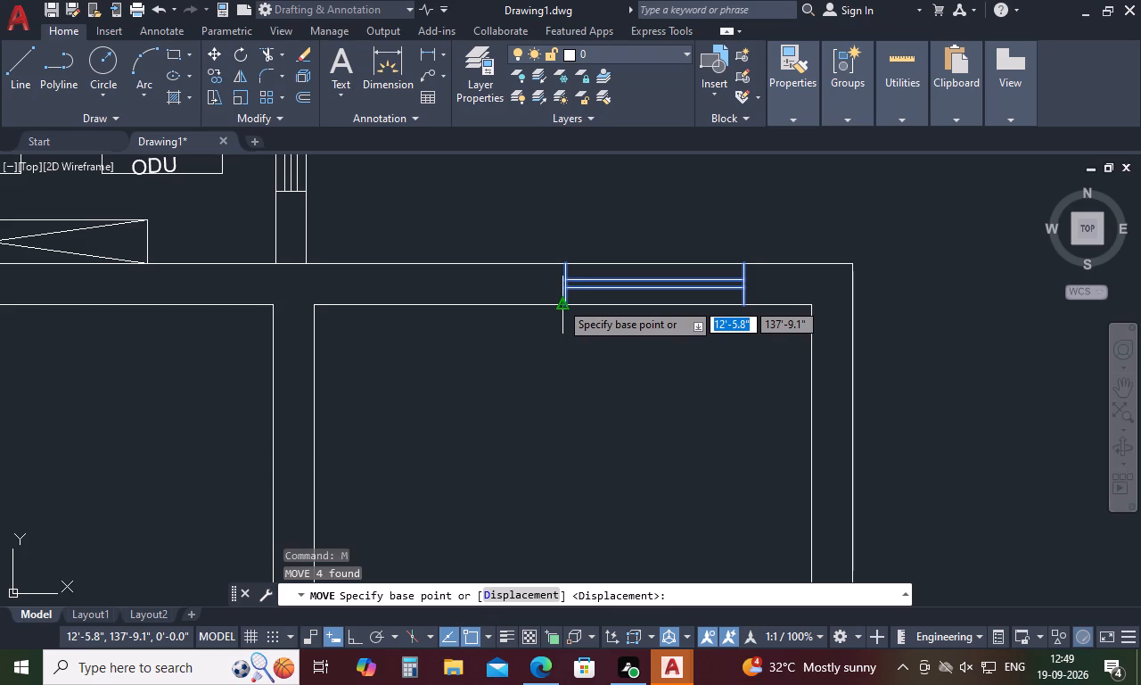
pyautogui.scroll(3, 560, 301)
pyautogui.click(568, 317)
pyautogui.scroll(-4, 457, 309)
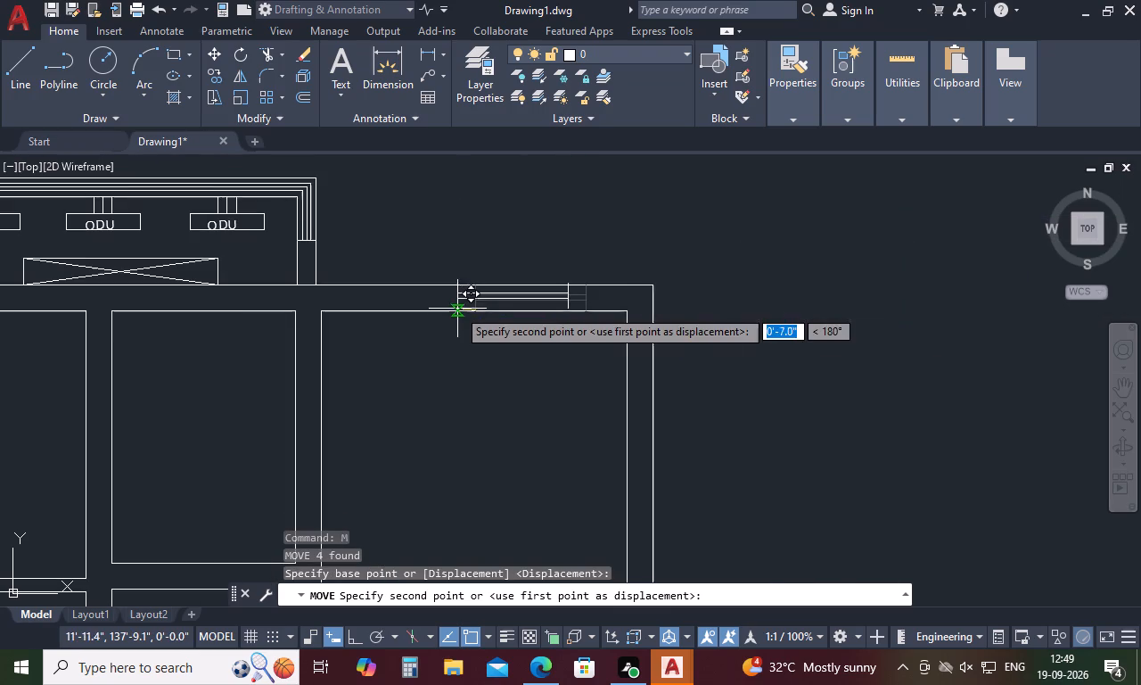
pyautogui.click(409, 310)
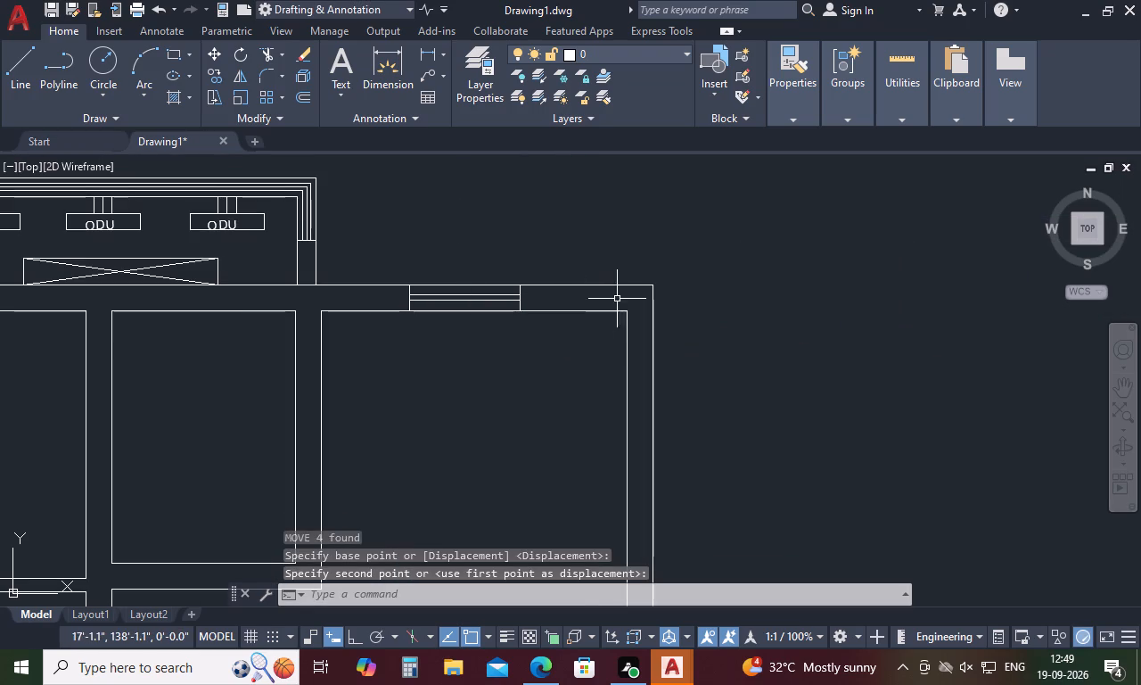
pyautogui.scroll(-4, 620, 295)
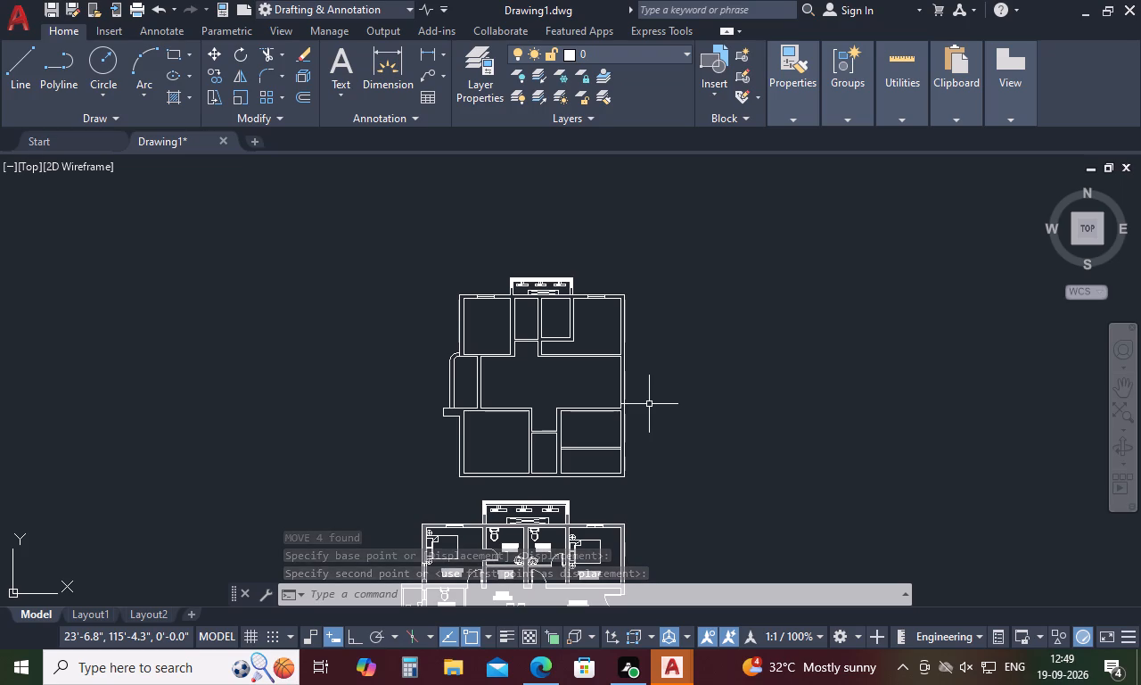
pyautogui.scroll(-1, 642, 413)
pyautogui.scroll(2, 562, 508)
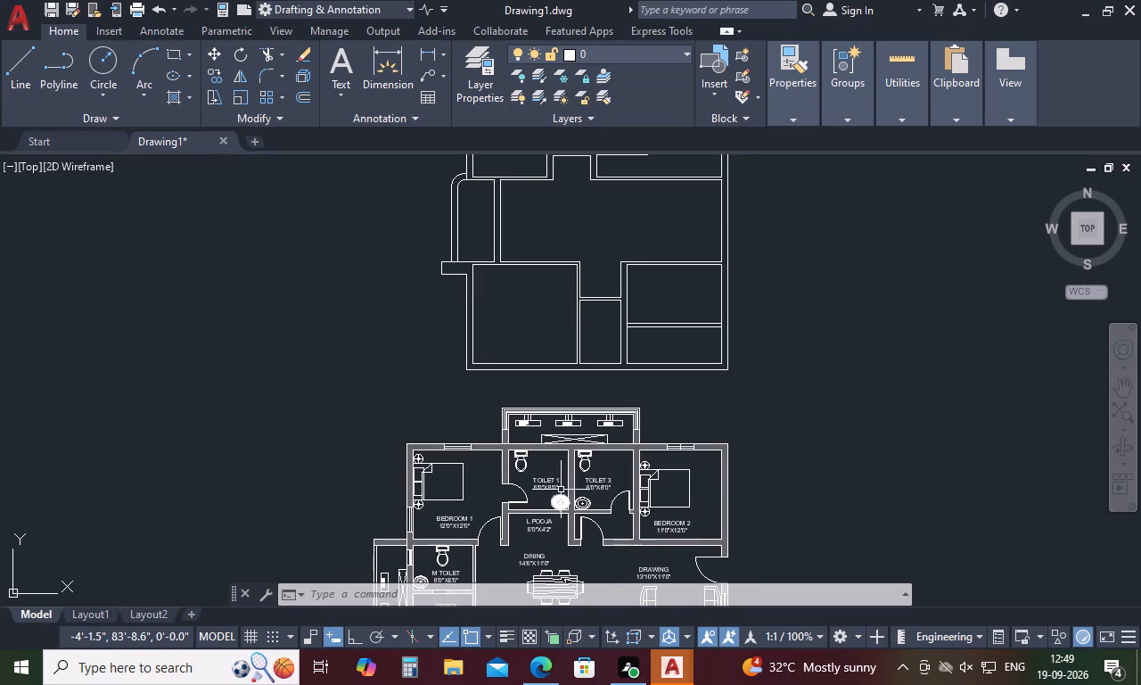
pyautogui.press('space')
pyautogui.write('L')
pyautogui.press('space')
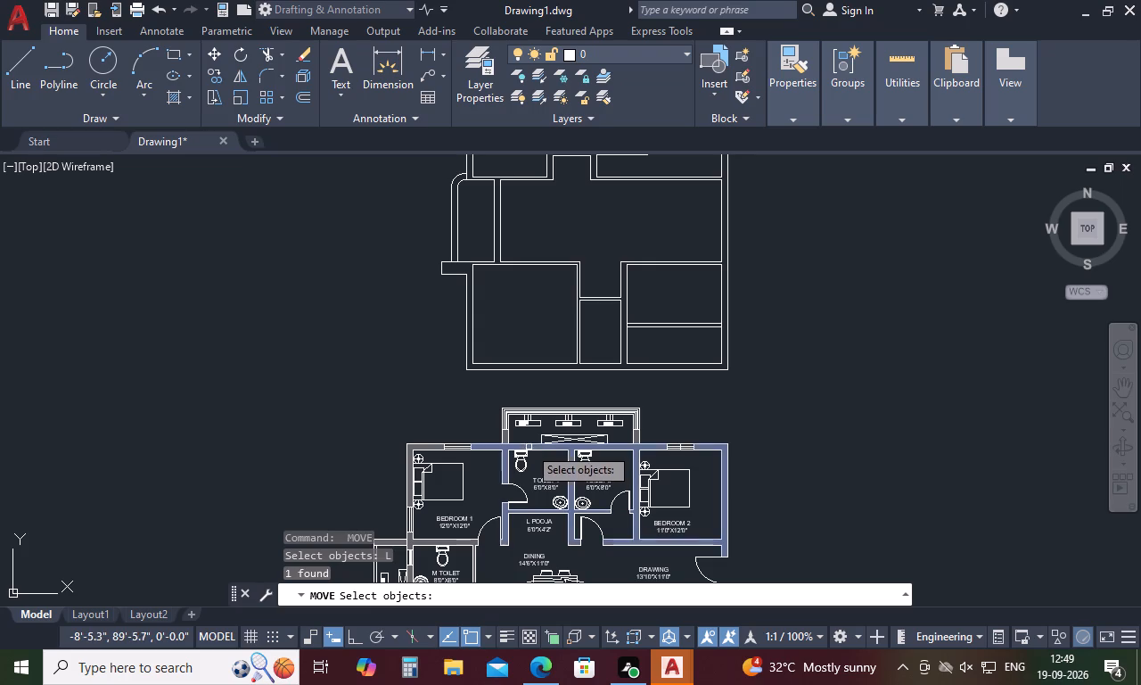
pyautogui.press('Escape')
# Draw a 10" line across the thickness of the apartment's top wall, behind the toilet in Toilet 1.
pyautogui.press('l')
pyautogui.press('space')
pyautogui.scroll(3, 539, 452)
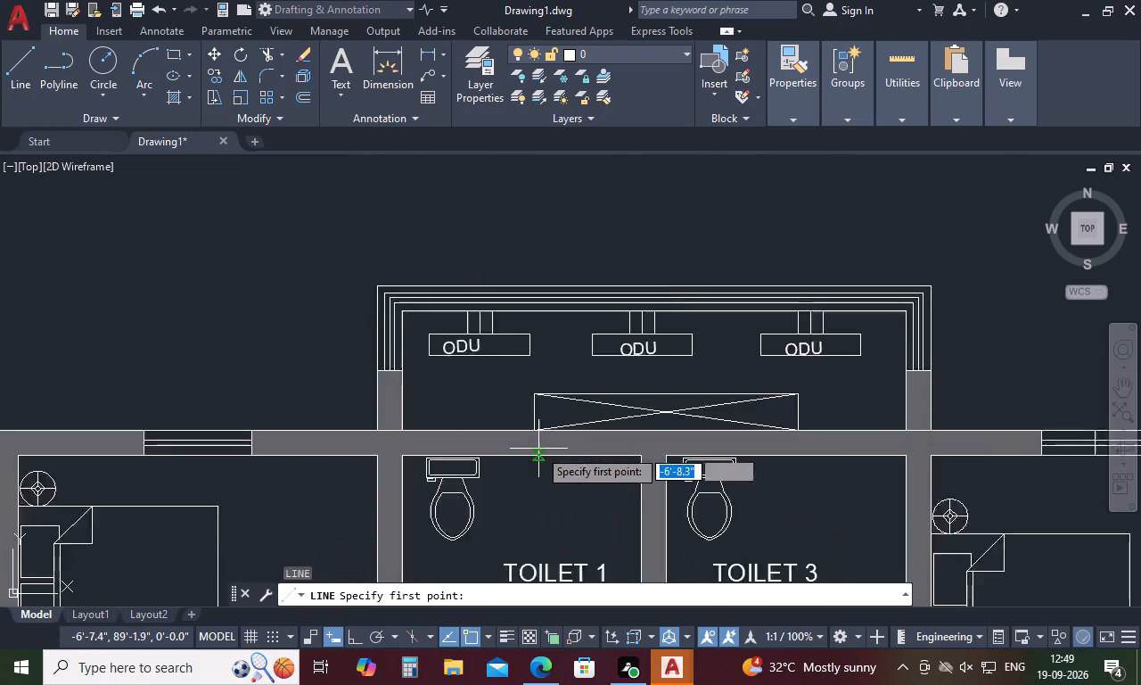
pyautogui.scroll(1, 538, 449)
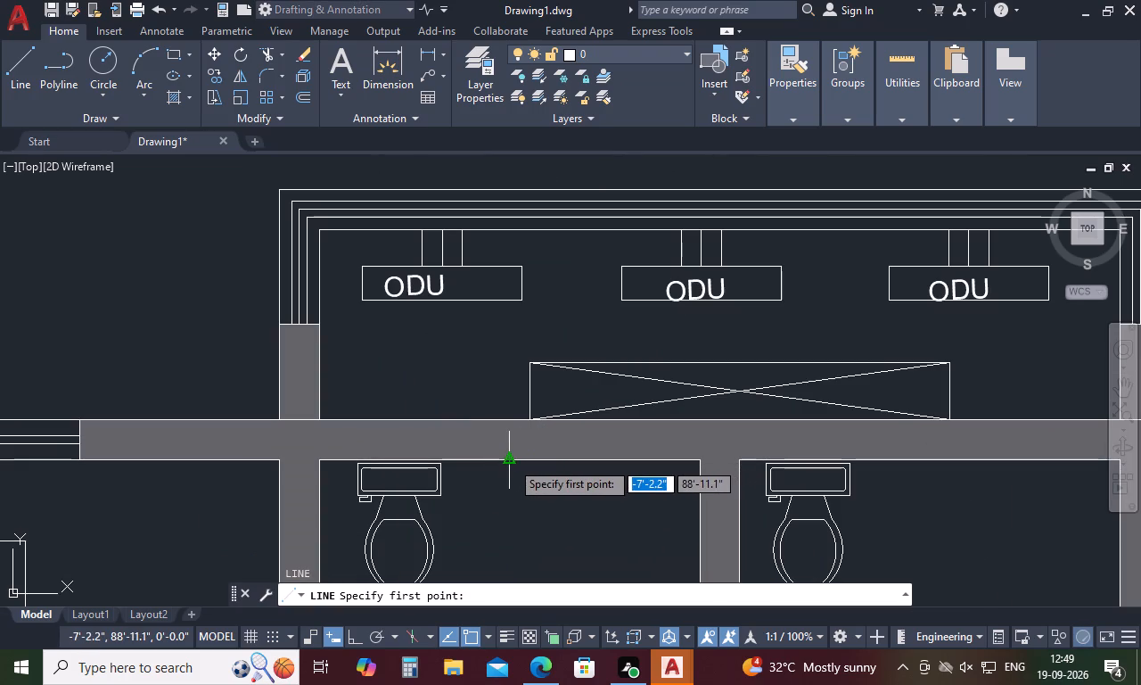
pyautogui.click(416, 458)
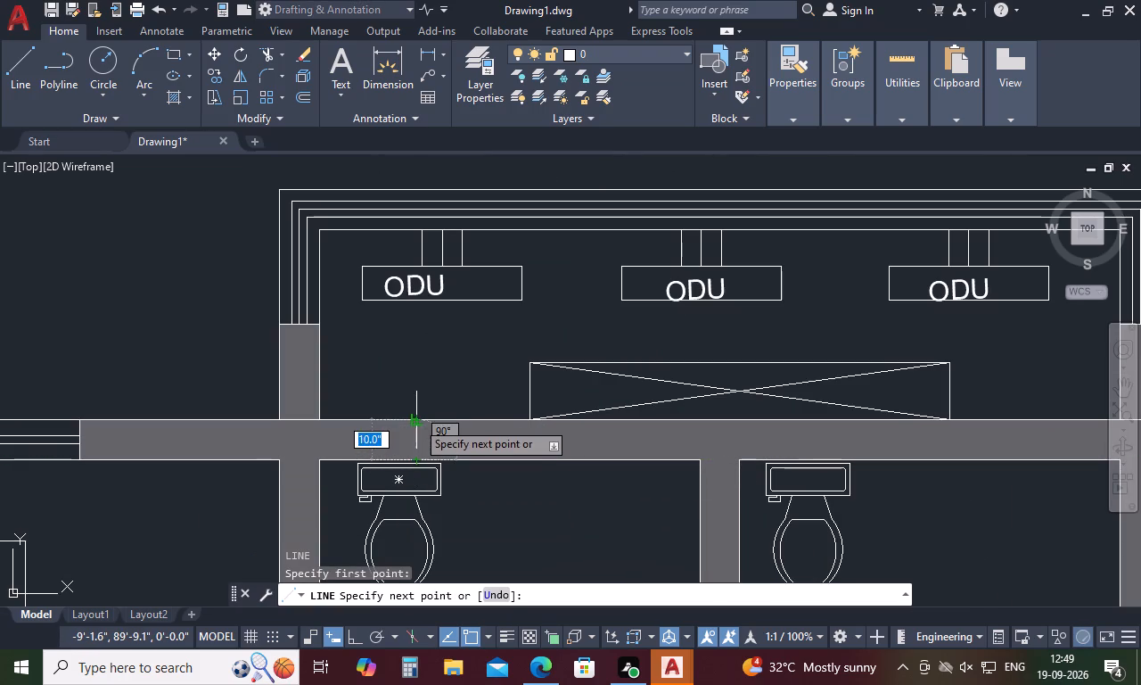
pyautogui.click(416, 421)
pyautogui.press('space')
# Offset the wall-thickness line behind Toilet 1's toilet by 1' to each side.
pyautogui.write('O')
pyautogui.press('space')
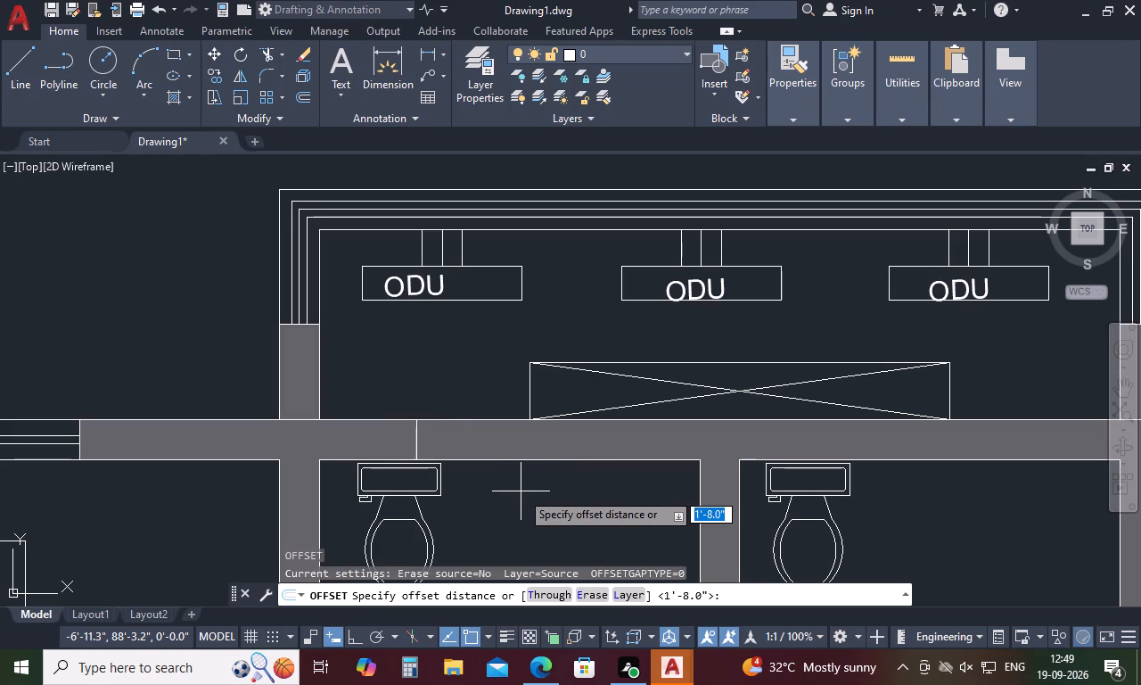
pyautogui.write("1'")
pyautogui.press('space')
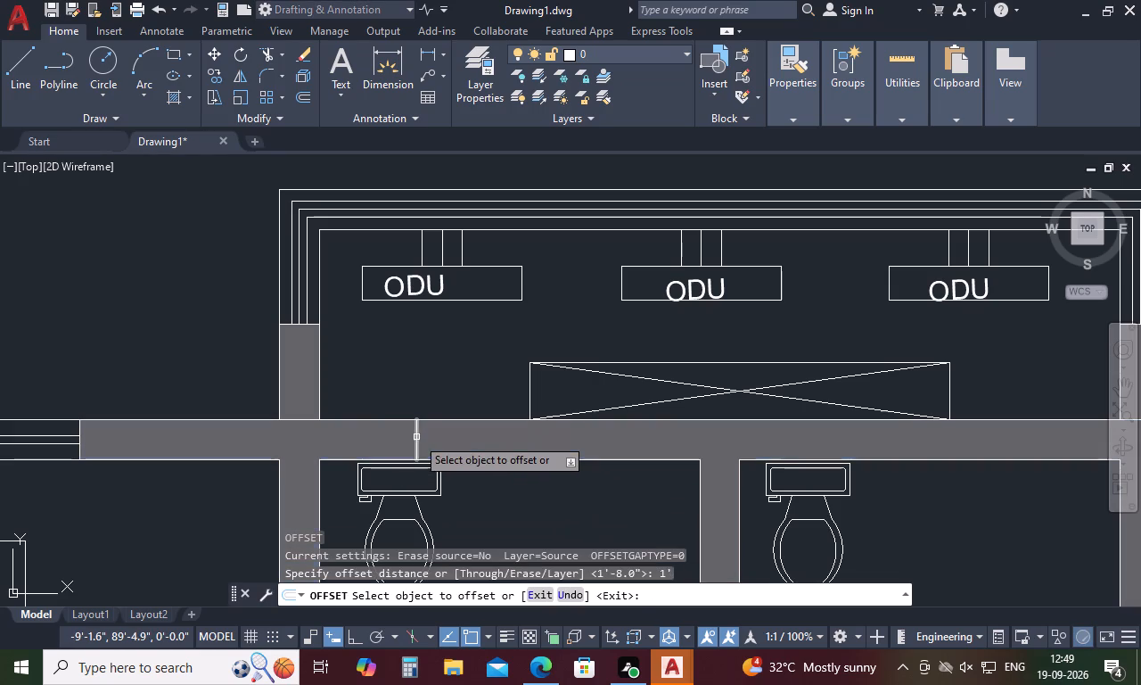
pyautogui.click(416, 436)
pyautogui.click(371, 438)
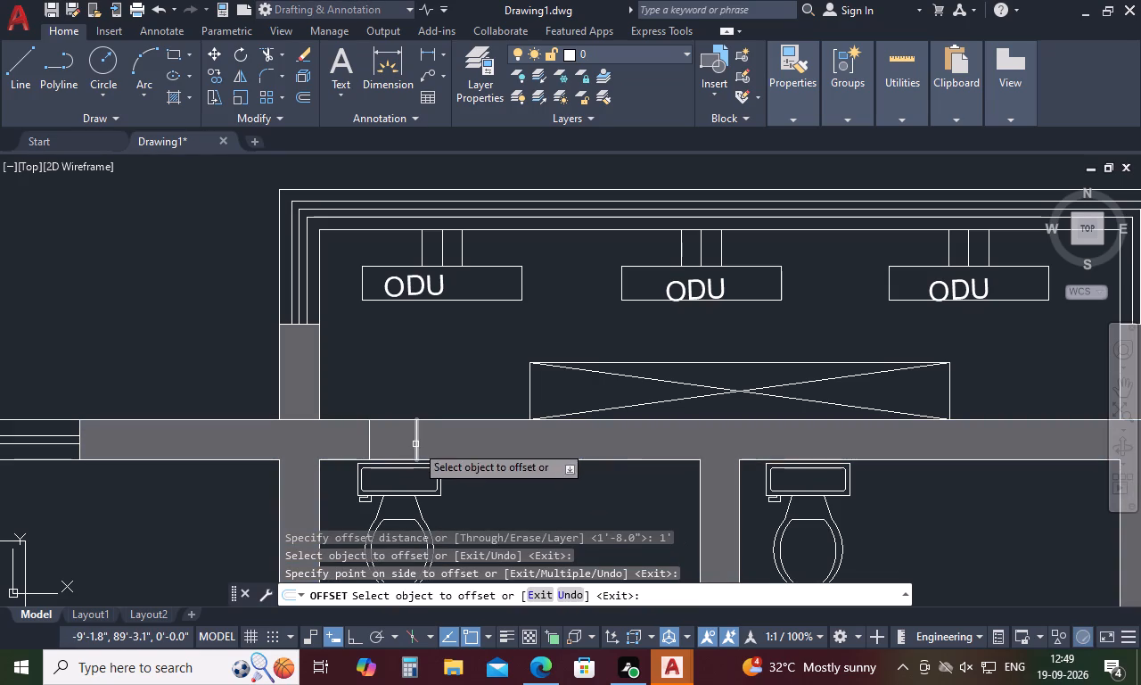
pyautogui.click(415, 444)
pyautogui.click(513, 430)
pyautogui.press('space')
# Draw a horizontal line through the middle of the wall thickness, connecting the two outer offset lines behind the toilet.
pyautogui.write('L')
pyautogui.press('space')
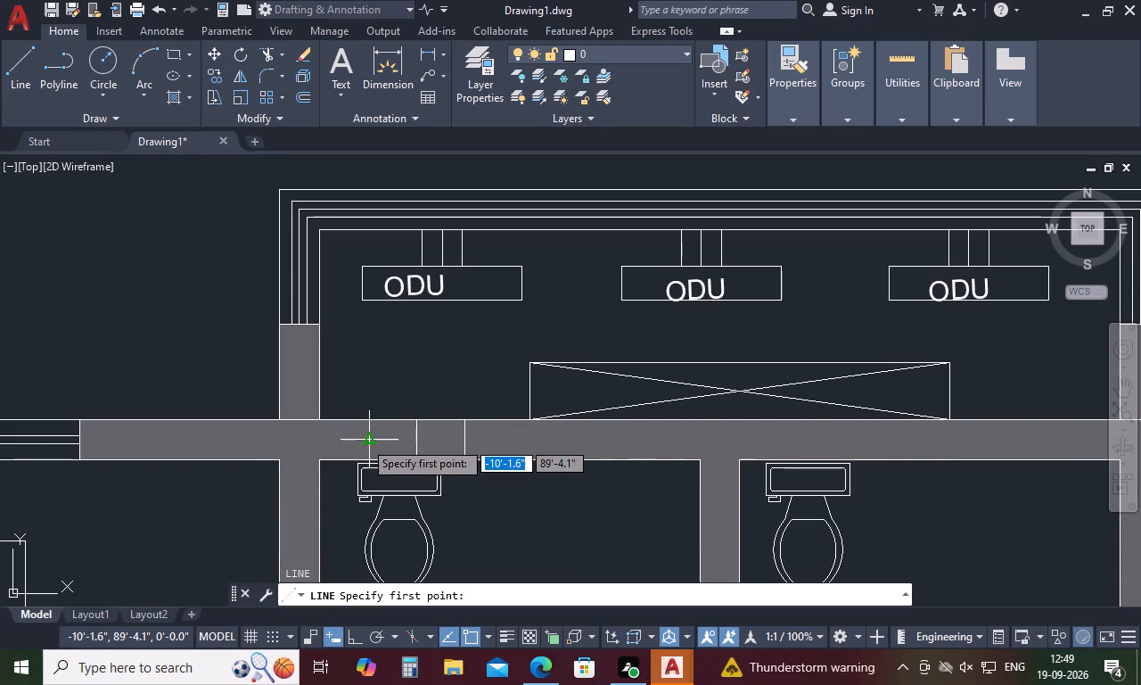
pyautogui.click(364, 441)
pyautogui.click(468, 439)
pyautogui.press('space')
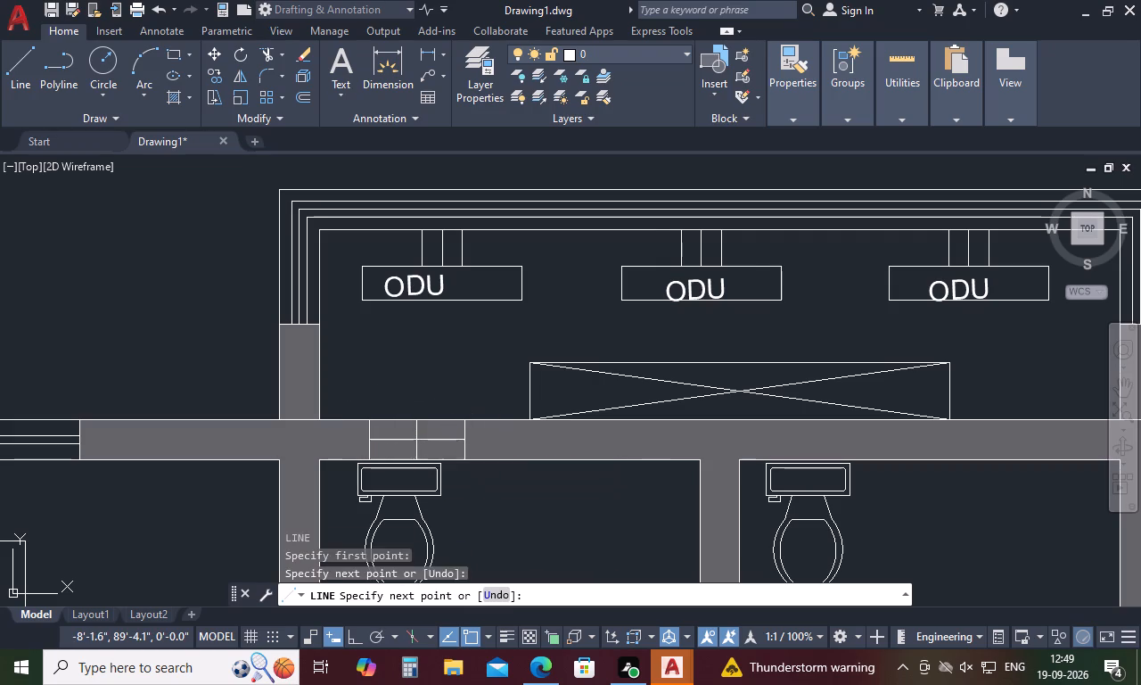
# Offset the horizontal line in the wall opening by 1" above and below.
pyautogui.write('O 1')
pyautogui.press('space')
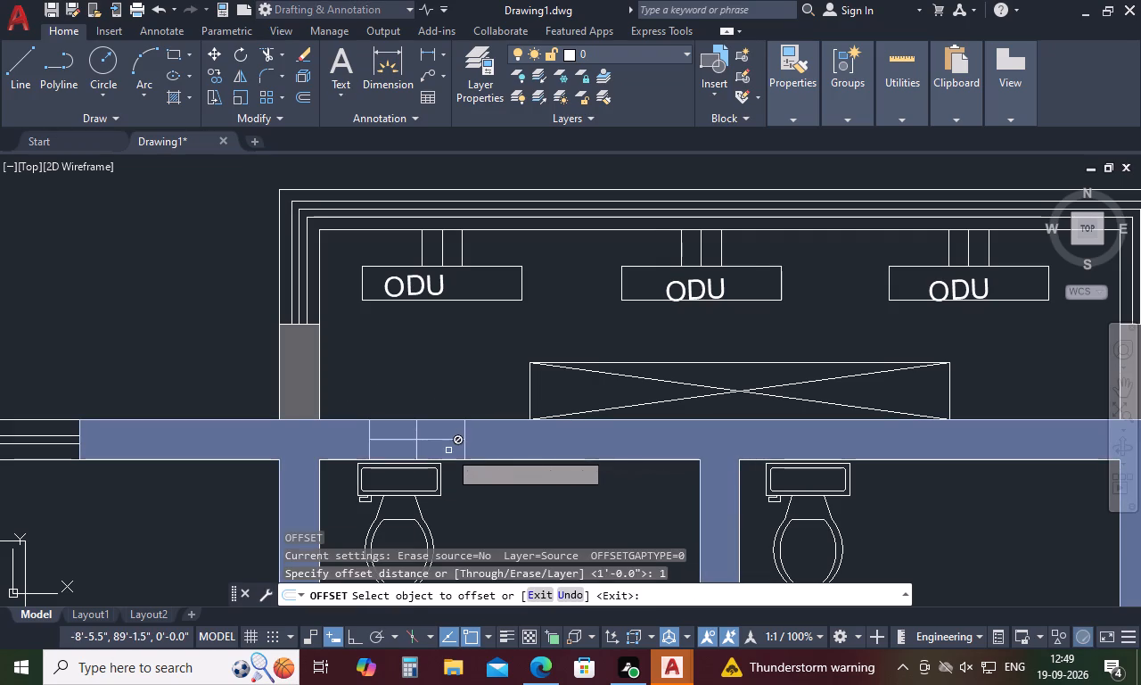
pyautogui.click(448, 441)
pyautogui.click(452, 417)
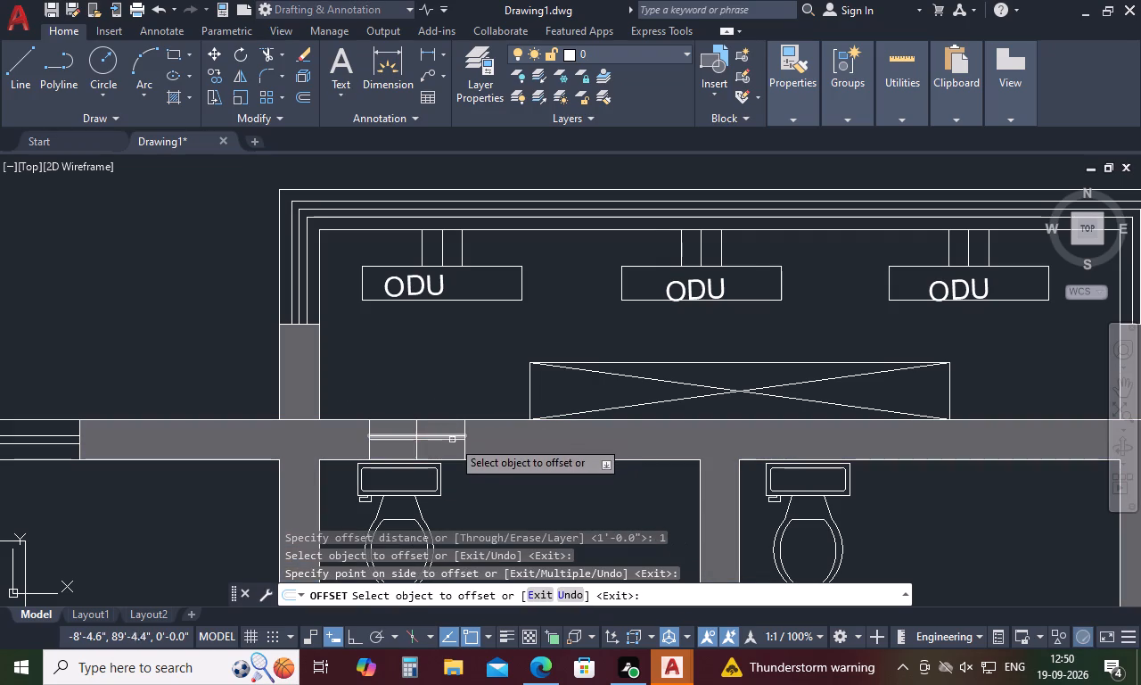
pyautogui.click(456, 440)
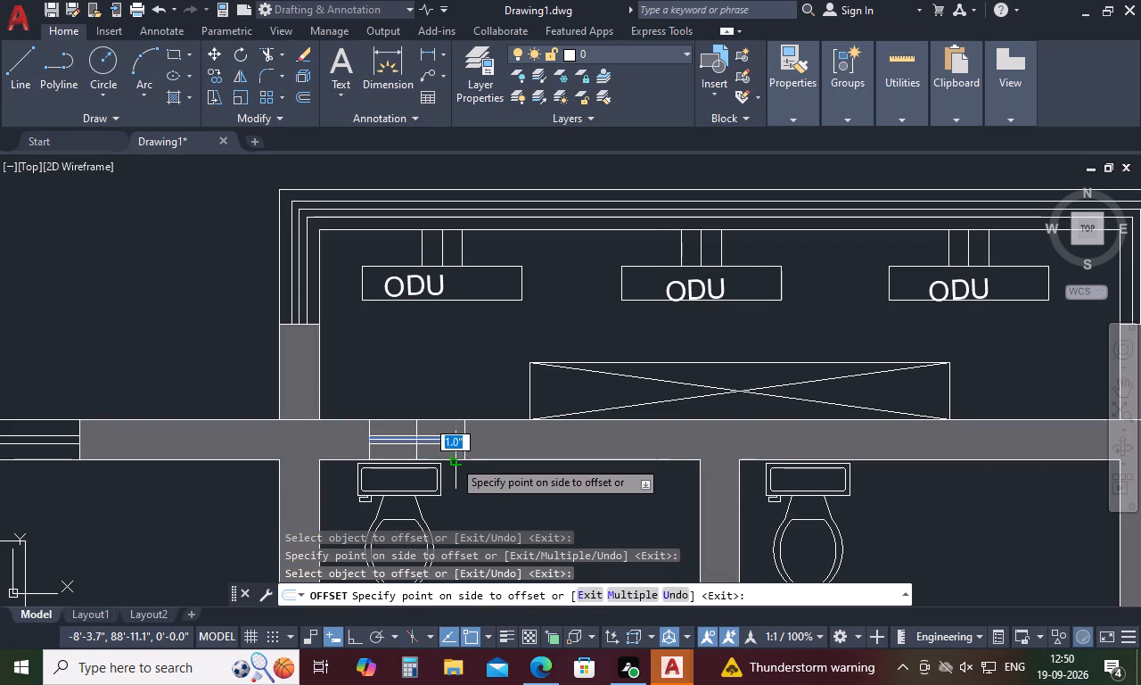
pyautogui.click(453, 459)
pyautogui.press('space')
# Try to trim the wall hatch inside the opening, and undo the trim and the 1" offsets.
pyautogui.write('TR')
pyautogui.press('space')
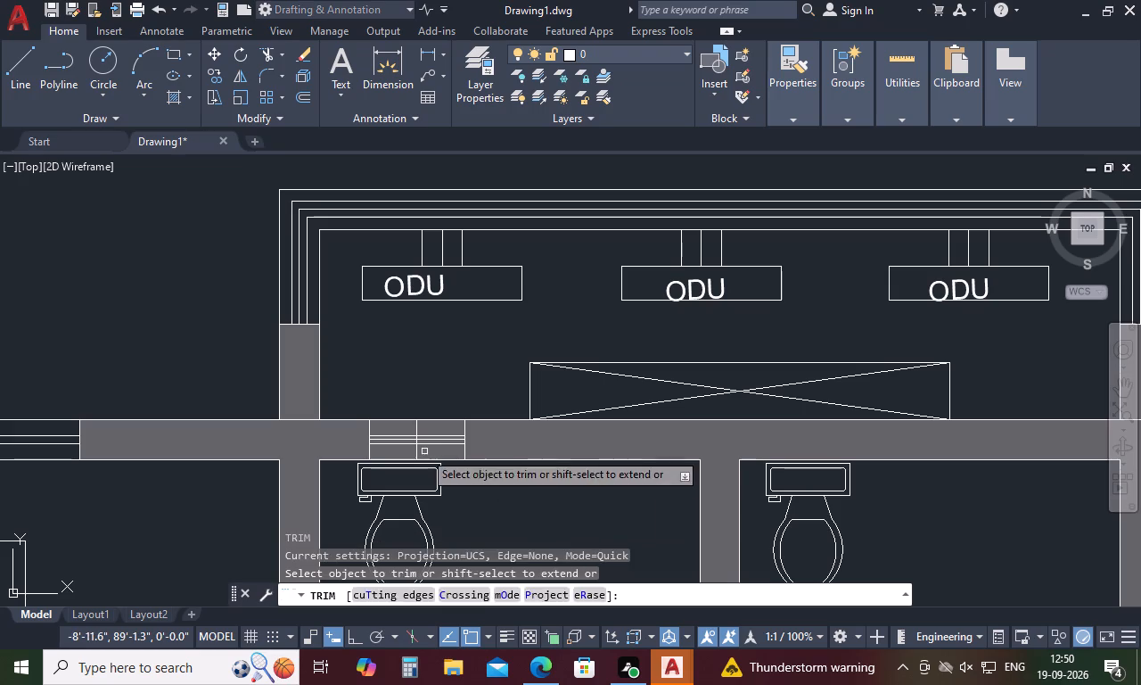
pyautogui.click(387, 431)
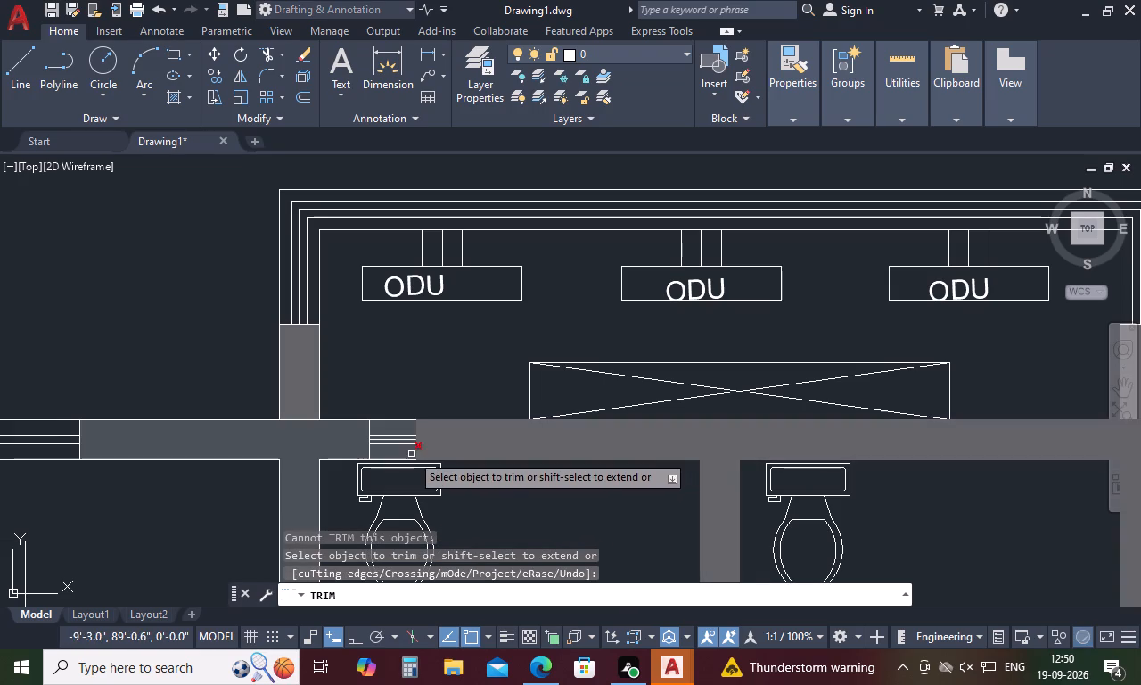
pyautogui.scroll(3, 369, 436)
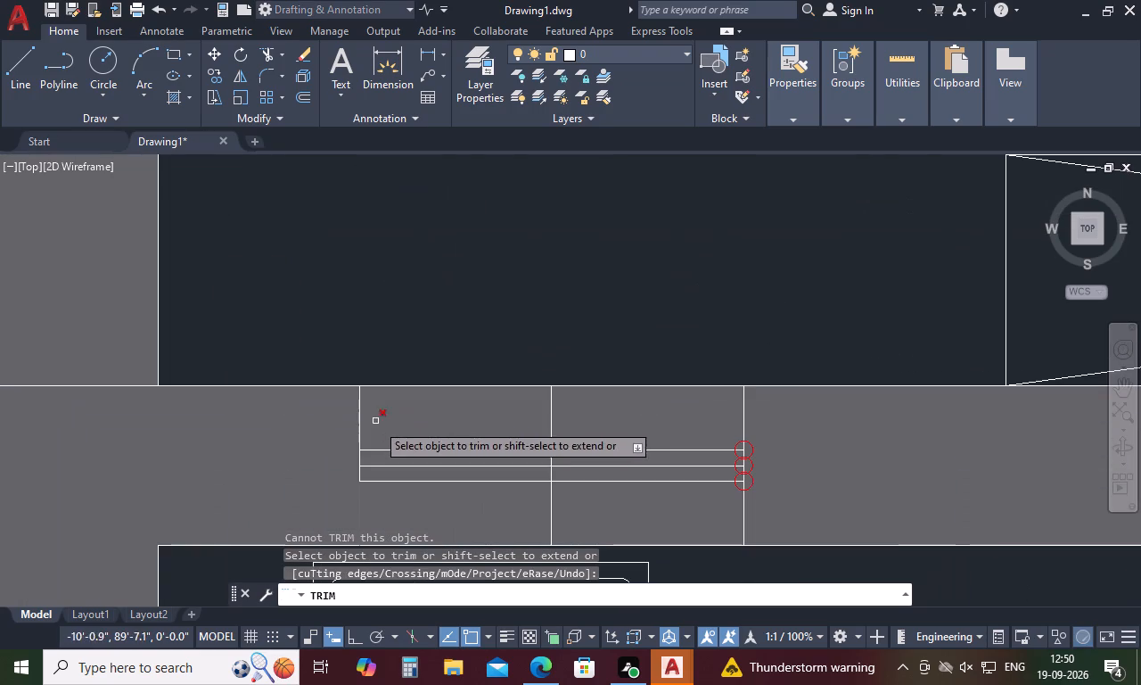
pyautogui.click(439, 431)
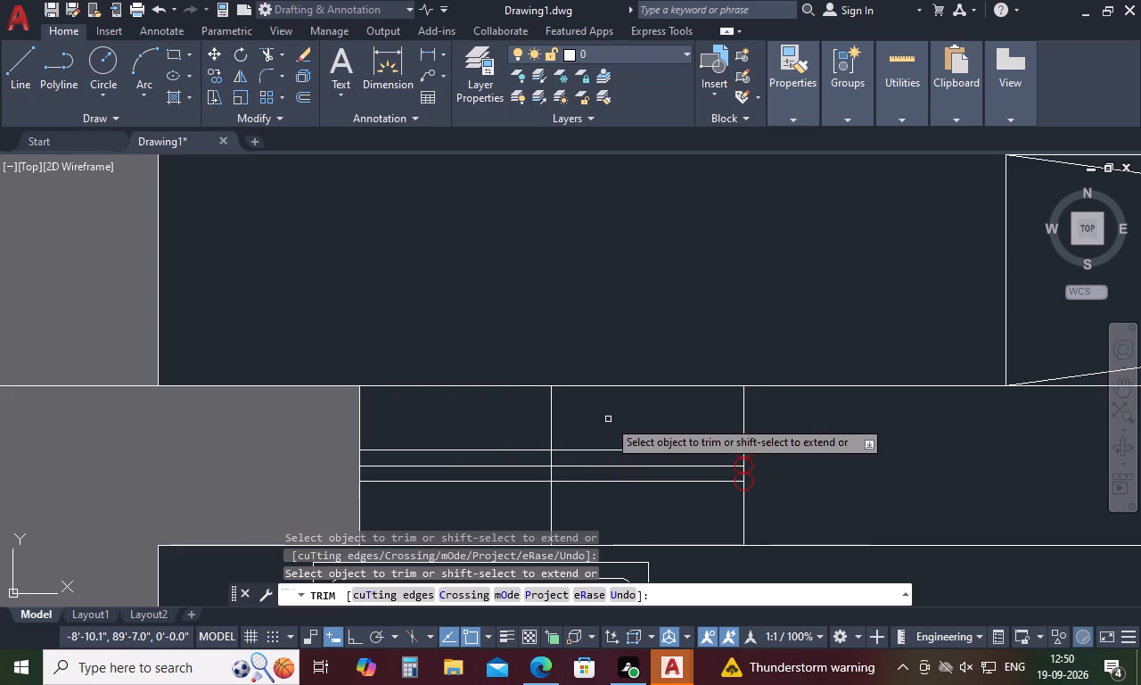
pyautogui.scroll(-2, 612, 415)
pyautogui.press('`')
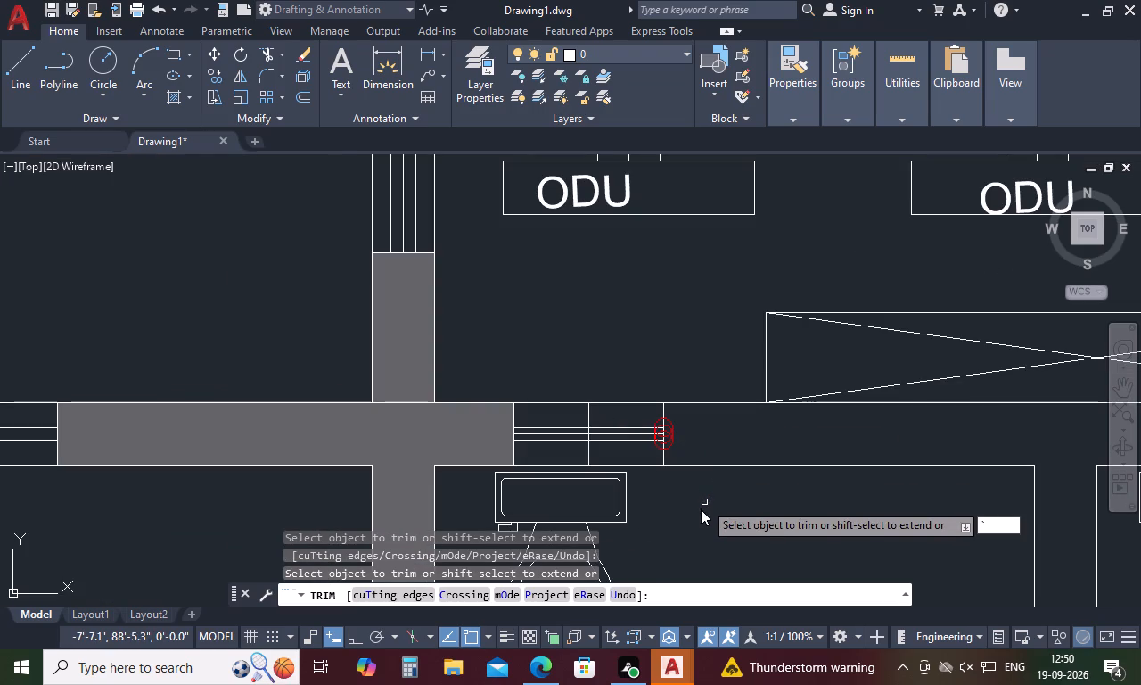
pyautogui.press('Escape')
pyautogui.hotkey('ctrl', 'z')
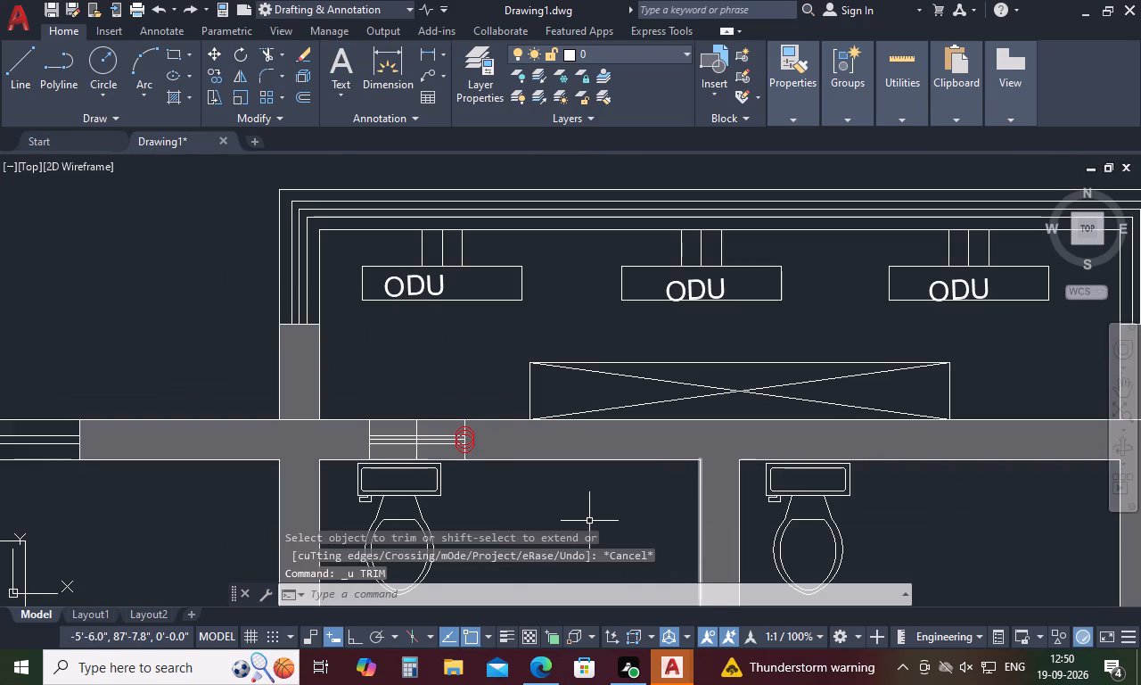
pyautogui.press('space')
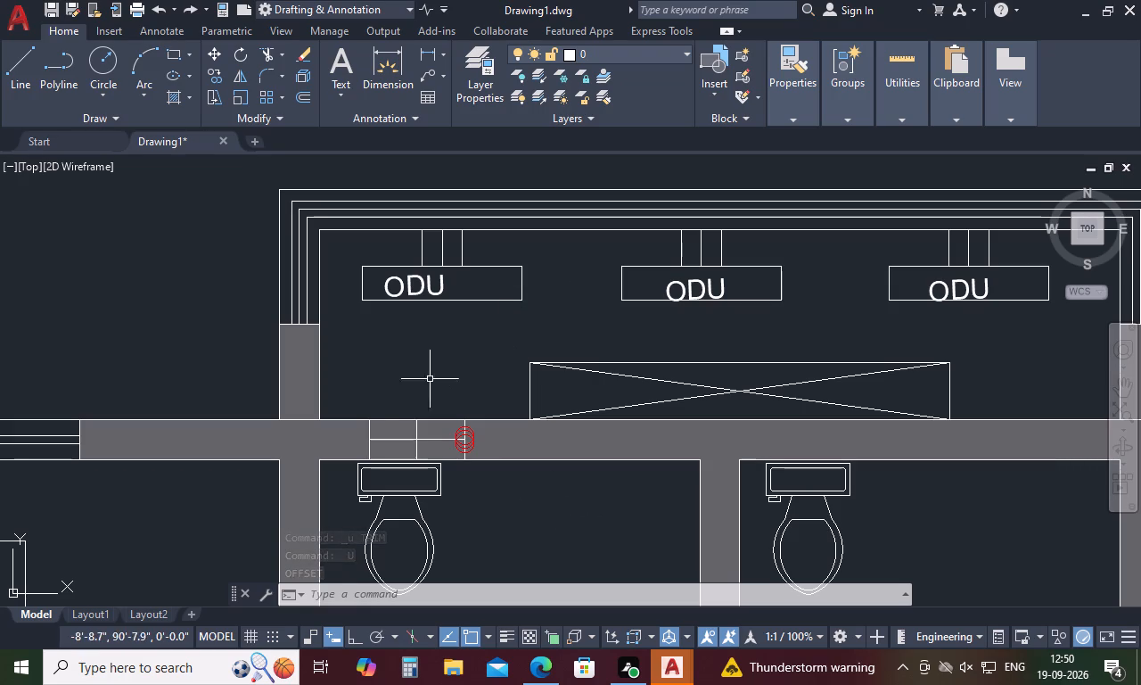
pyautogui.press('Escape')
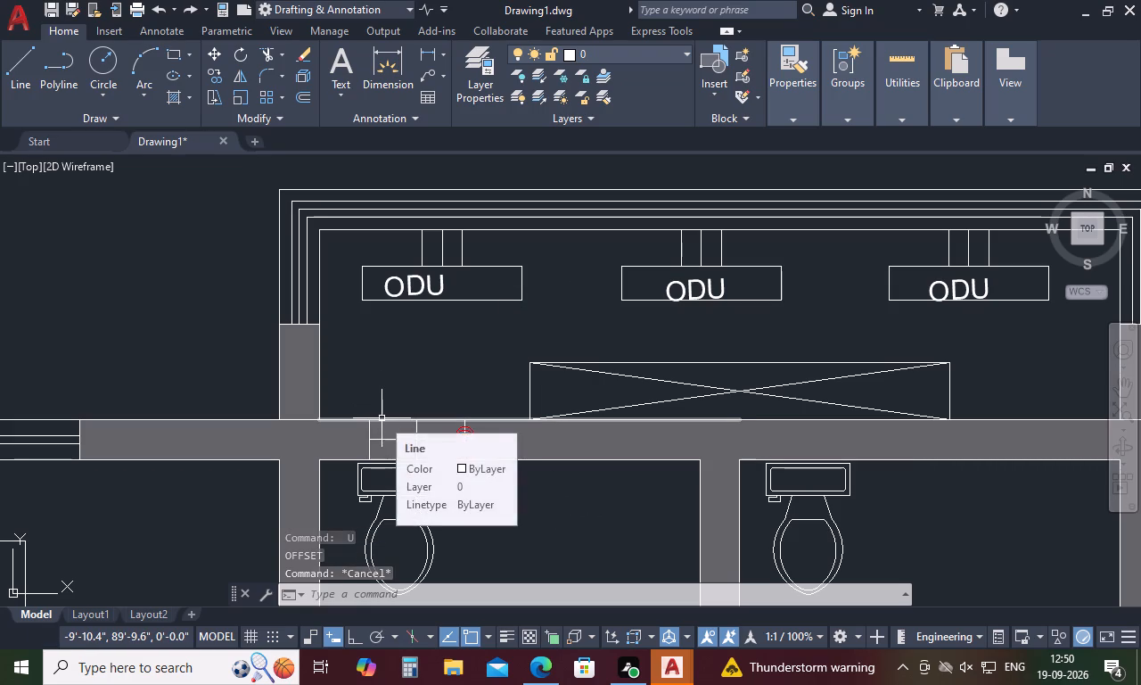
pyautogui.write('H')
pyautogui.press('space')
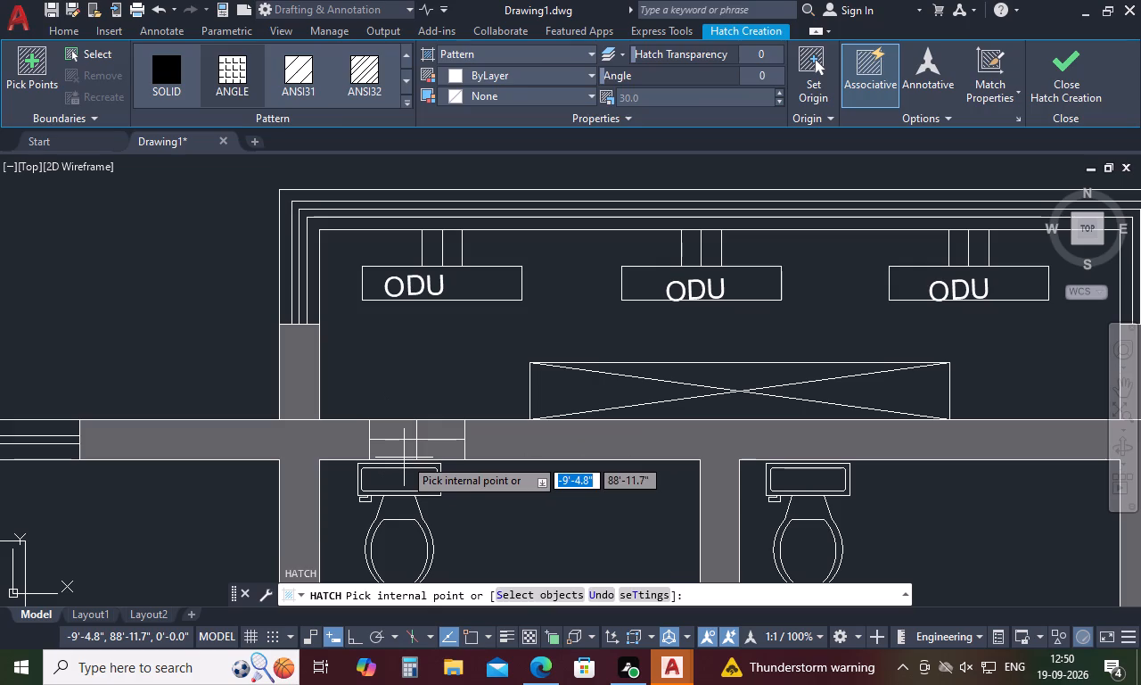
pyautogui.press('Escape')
# Offset the opening's horizontal line by 1" to both sides to form the window's glazing lines.
pyautogui.write('O')
pyautogui.press('space')
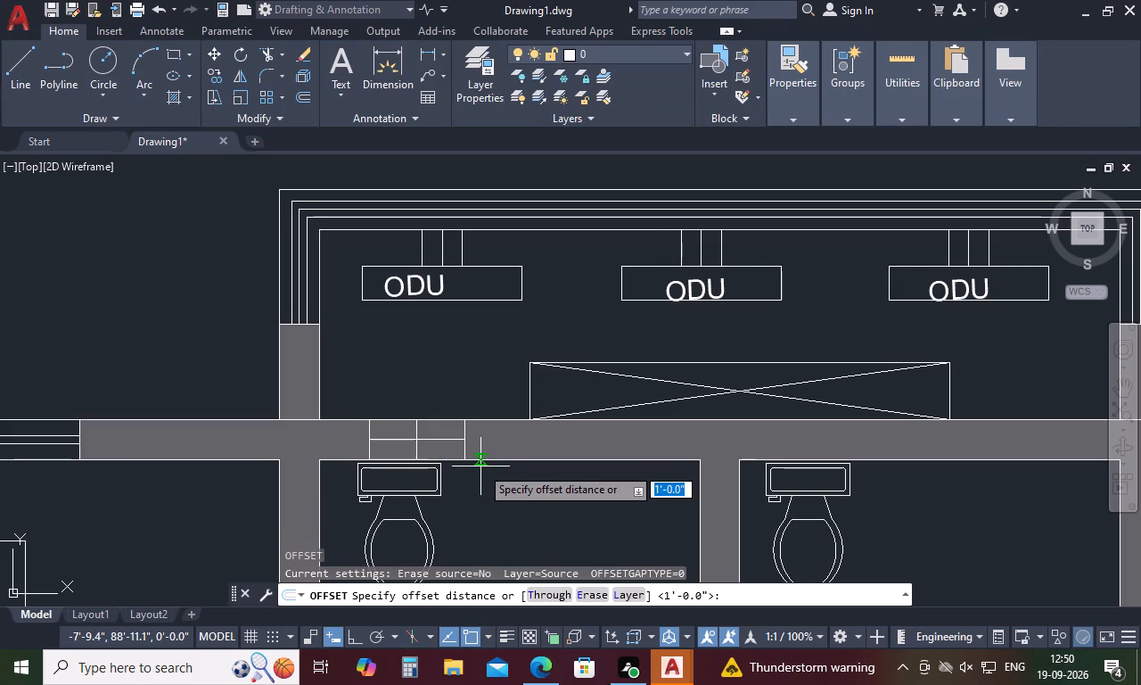
pyautogui.write('1')
pyautogui.press('space')
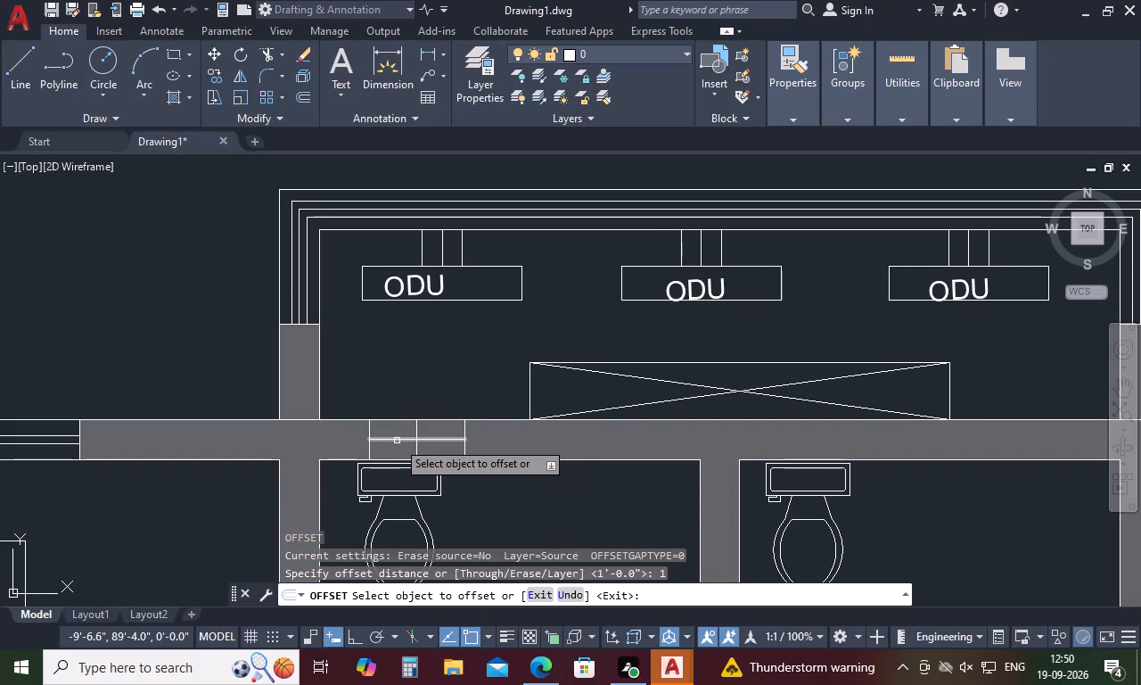
pyautogui.click(397, 441)
pyautogui.click(397, 417)
pyautogui.scroll(3, 388, 445)
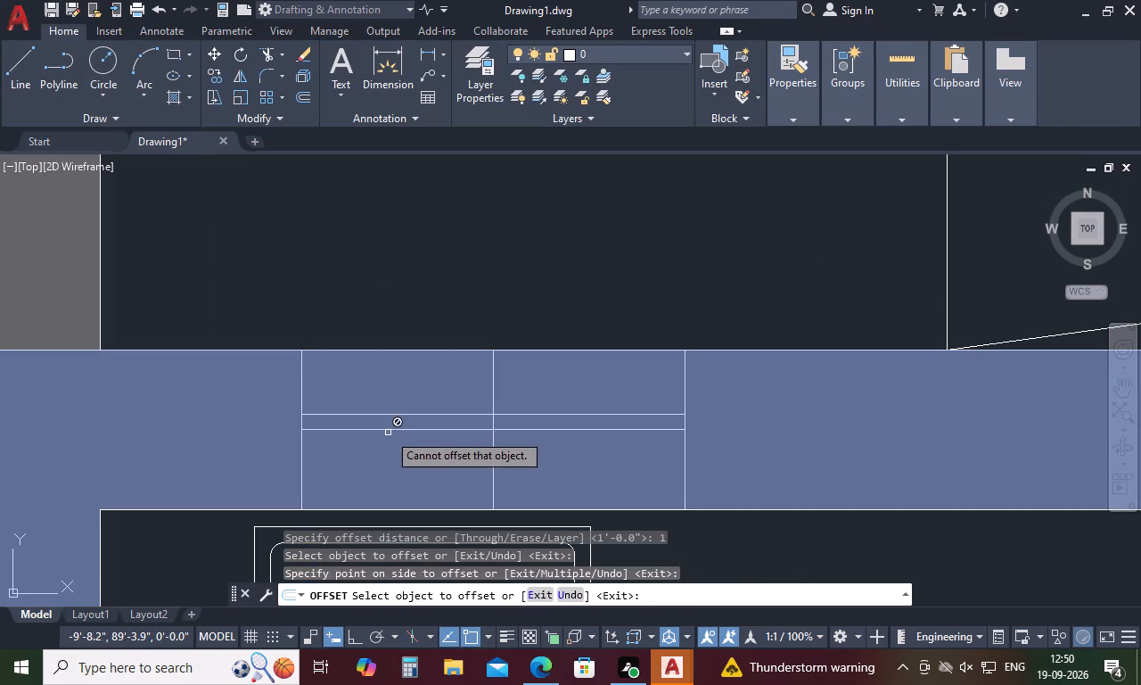
pyautogui.click(391, 431)
pyautogui.click(387, 457)
pyautogui.press('space')
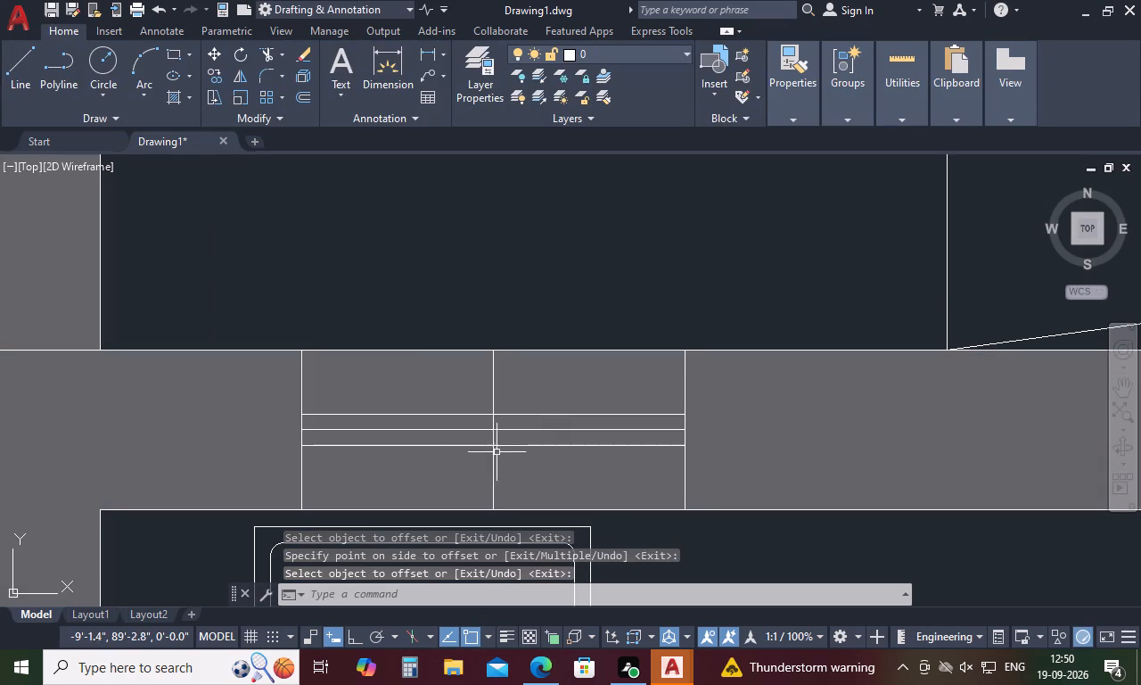
# Delete the original vertical centre line and the middle horizontal line inside Toilet 1's window opening.
pyautogui.click(493, 462)
pyautogui.press('Delete')
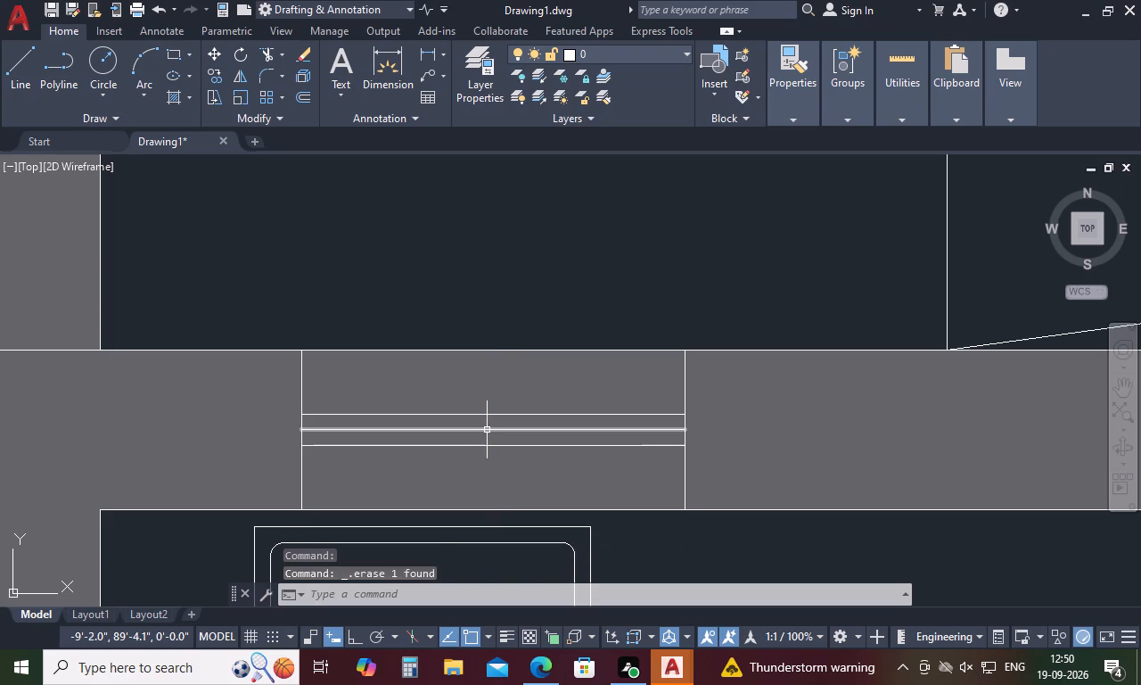
pyautogui.click(487, 430)
pyautogui.press('Delete')
pyautogui.scroll(-2, 463, 436)
pyautogui.scroll(2, 445, 445)
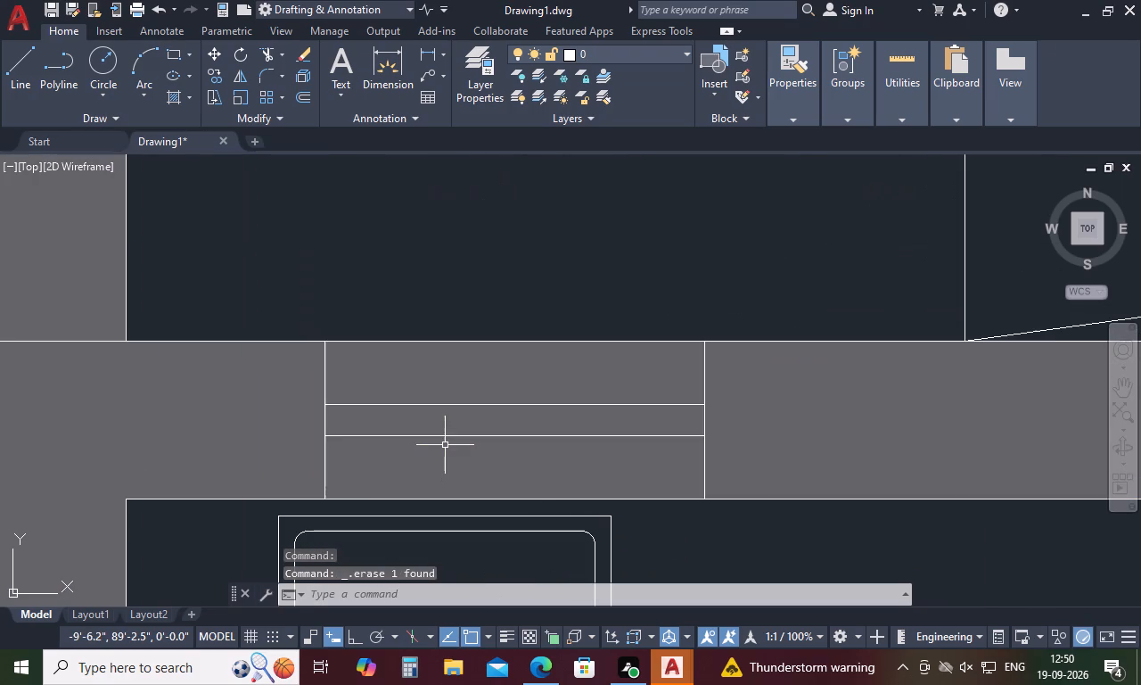
# Trim the wall hatch out of Toilet 1's window opening above and below the glazing lines.
pyautogui.write('TR')
pyautogui.press('space')
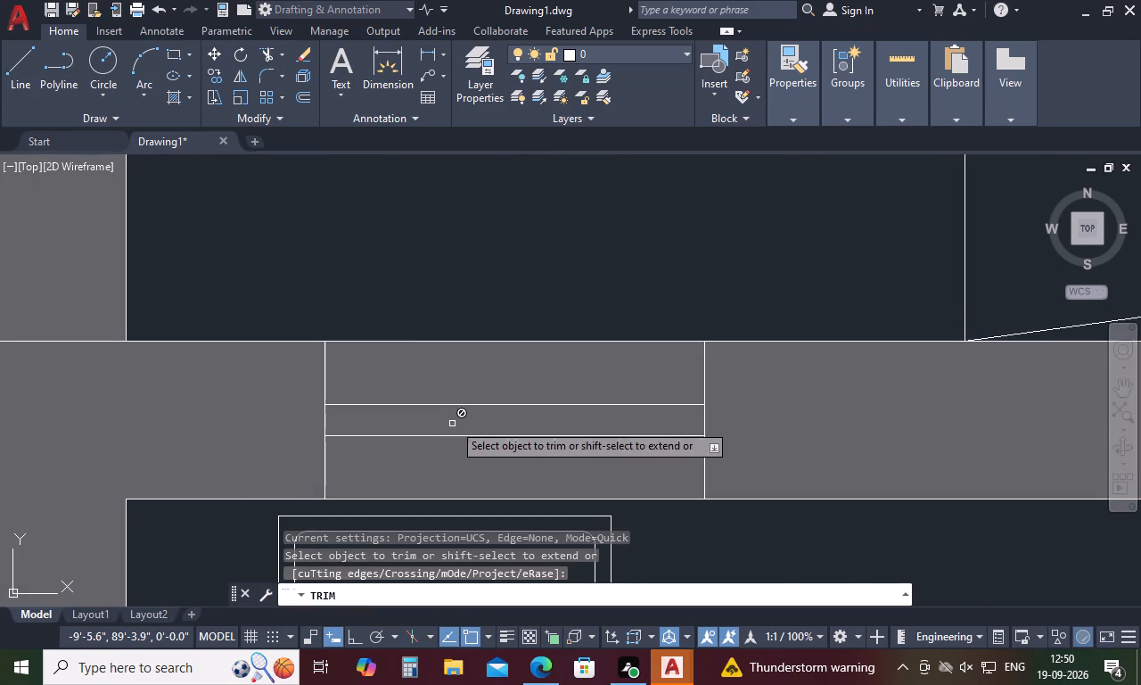
pyautogui.scroll(-3, 455, 420)
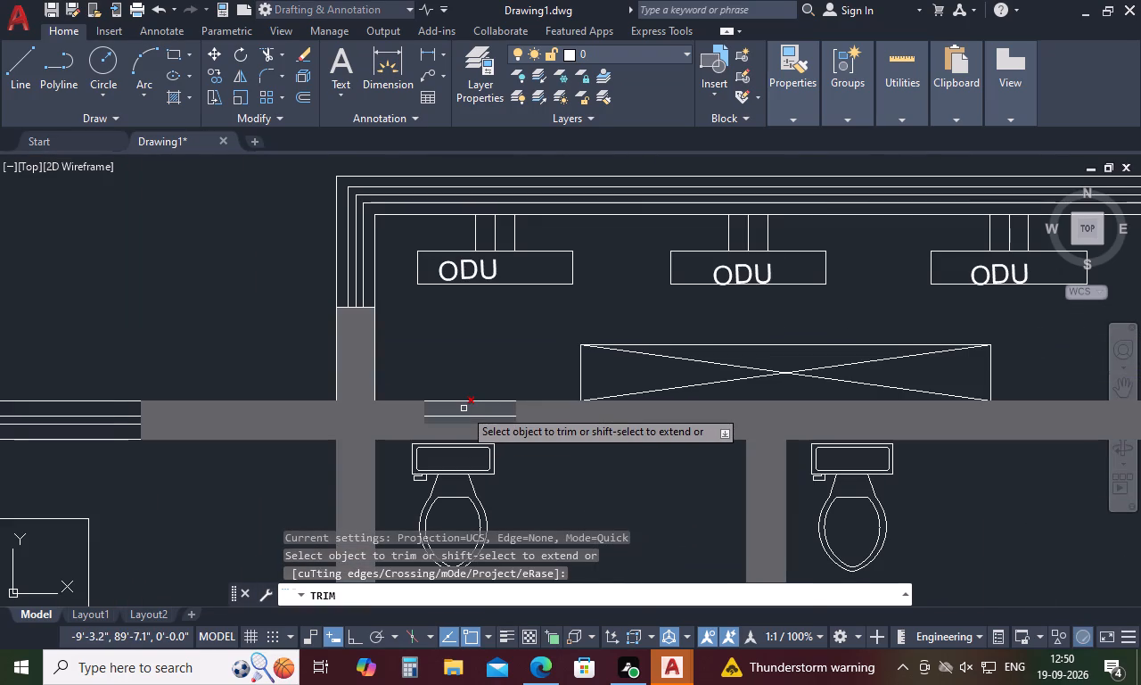
pyautogui.click(464, 409)
pyautogui.click(460, 435)
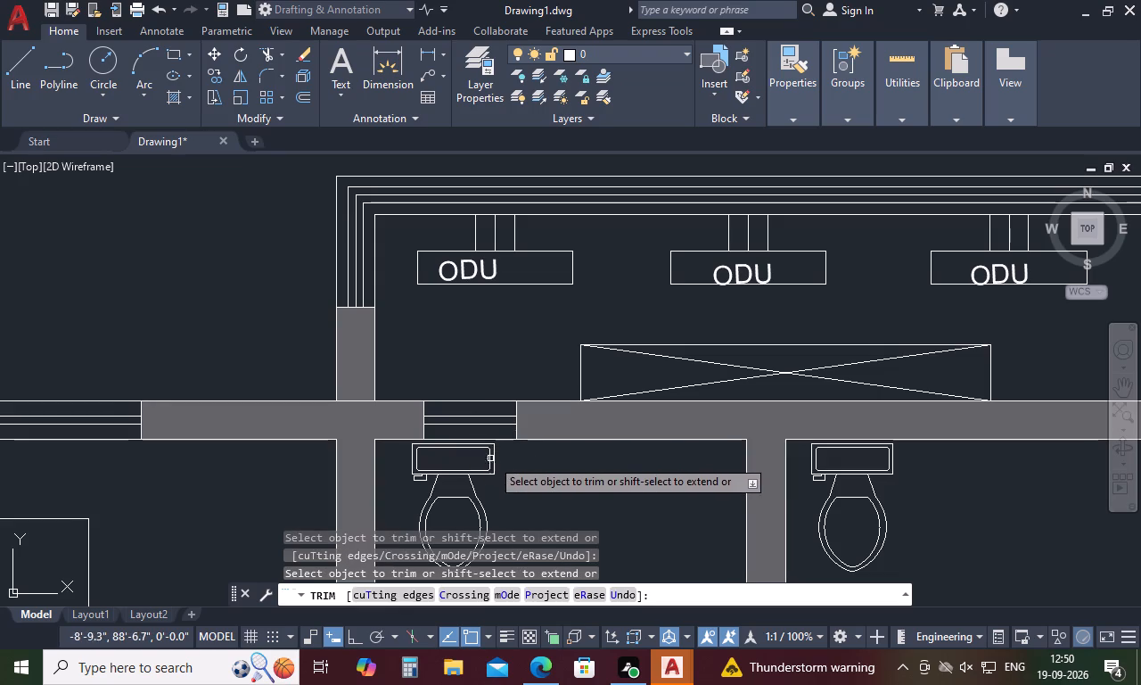
pyautogui.press('Escape')
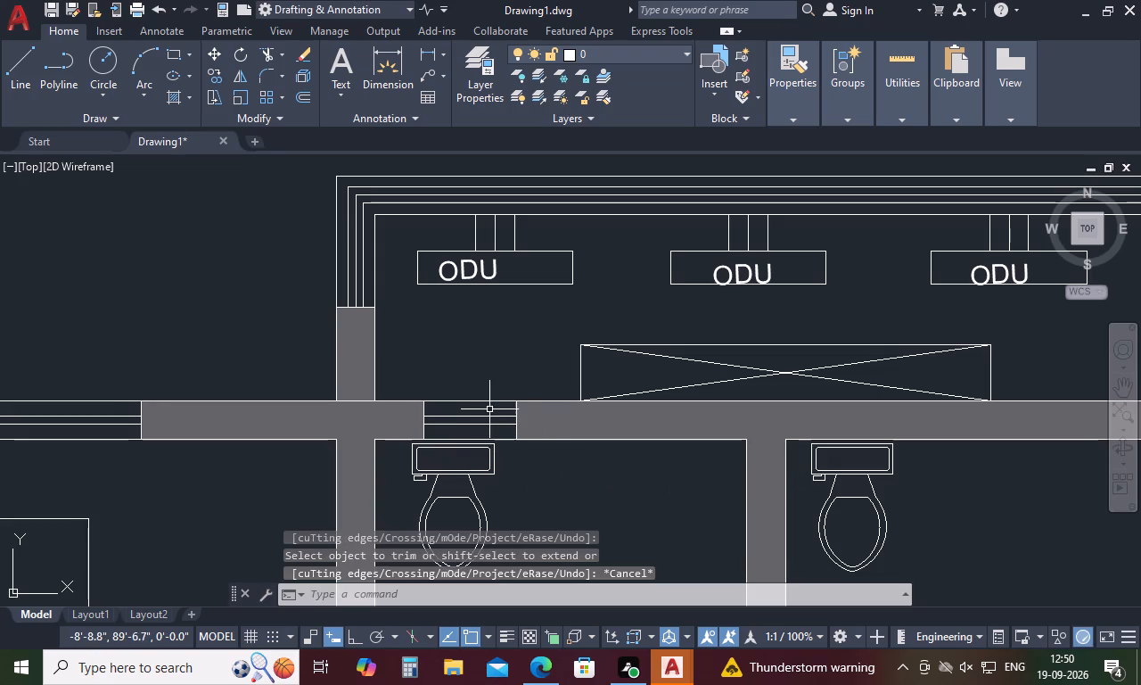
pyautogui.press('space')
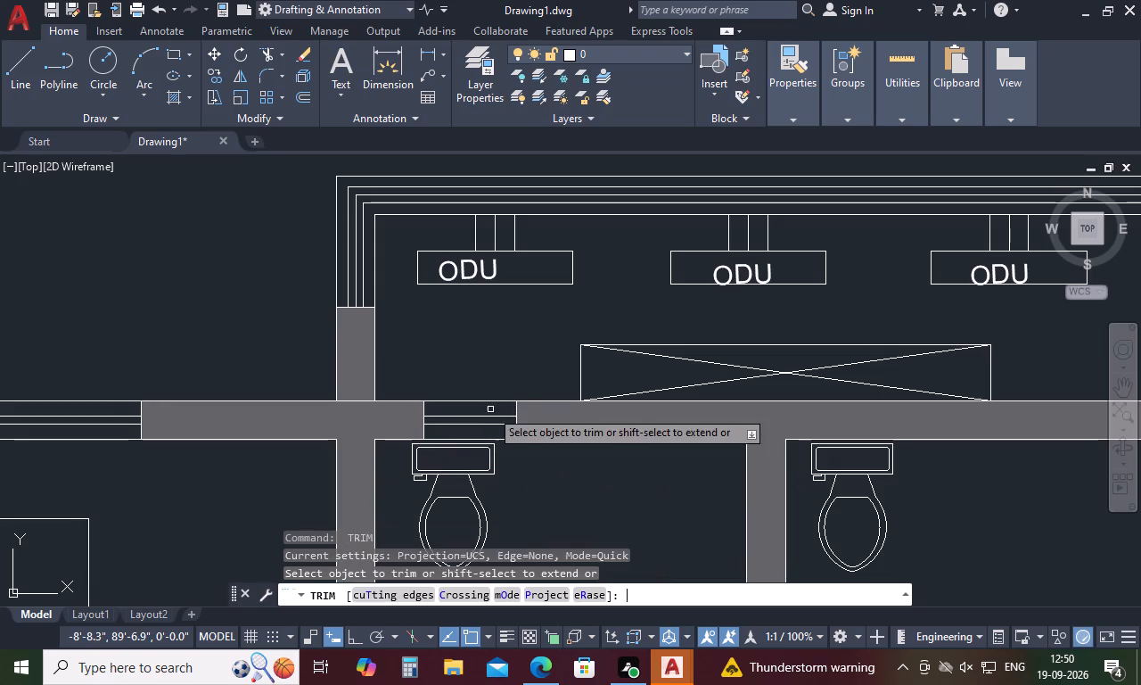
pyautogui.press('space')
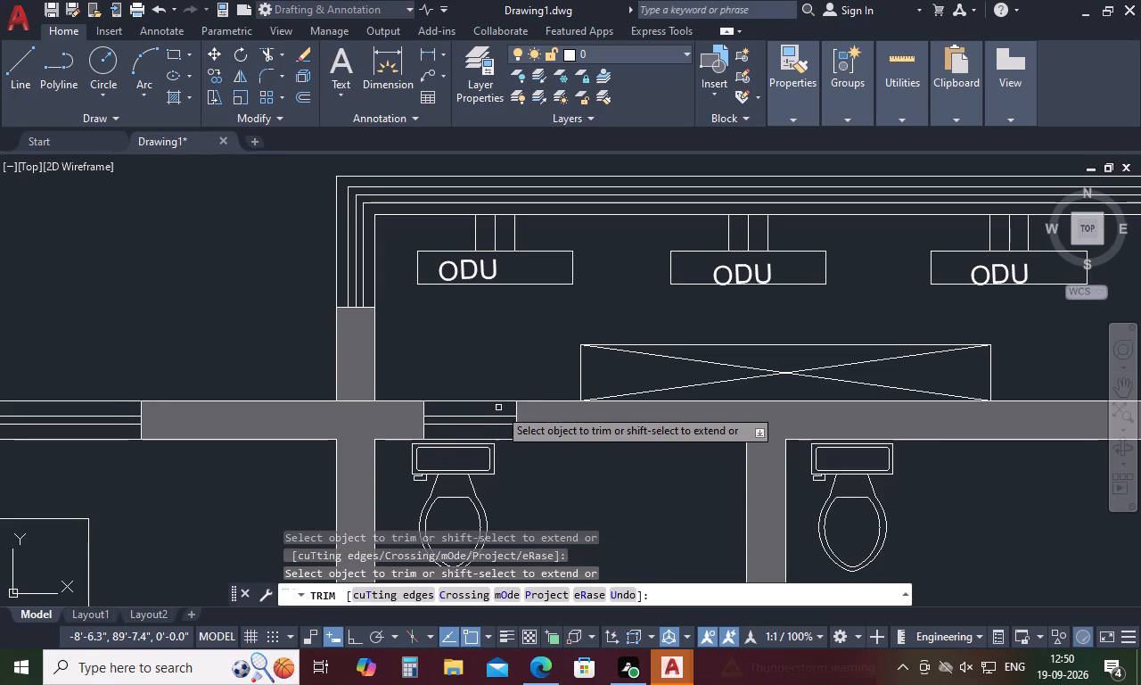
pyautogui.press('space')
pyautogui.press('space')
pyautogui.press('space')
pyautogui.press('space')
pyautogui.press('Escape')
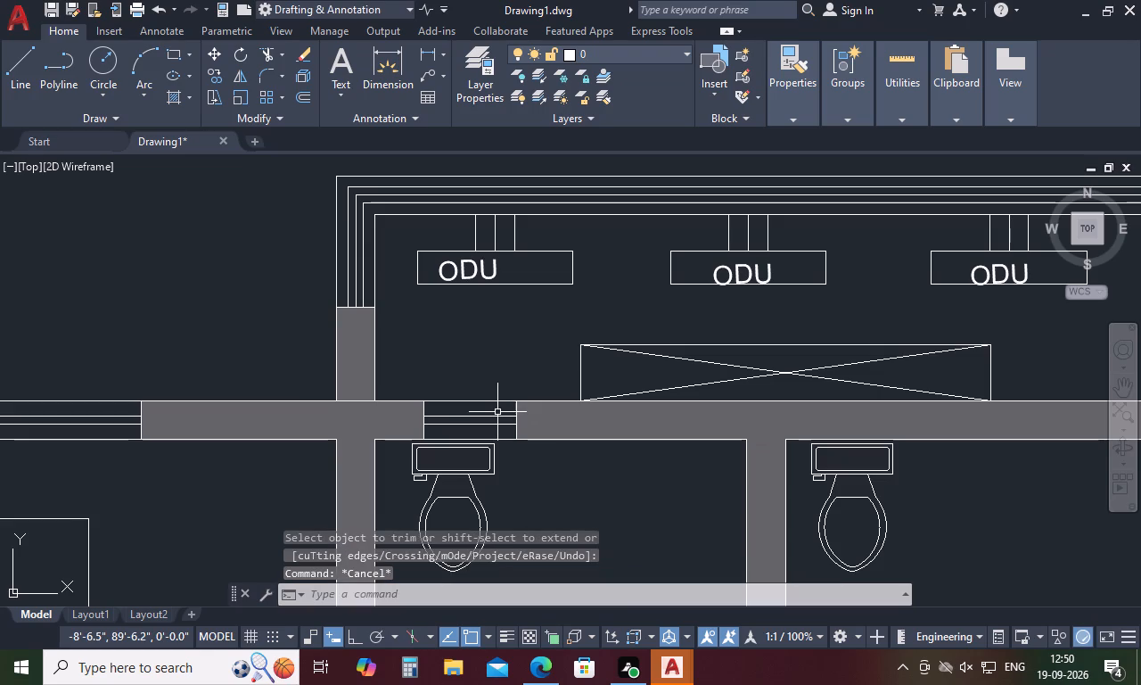
# Copy Toilet 1's window lines along the same wall to the stretch above Toilet 3's WC.
pyautogui.moveTo(497, 412); pyautogui.dragTo(480, 427)
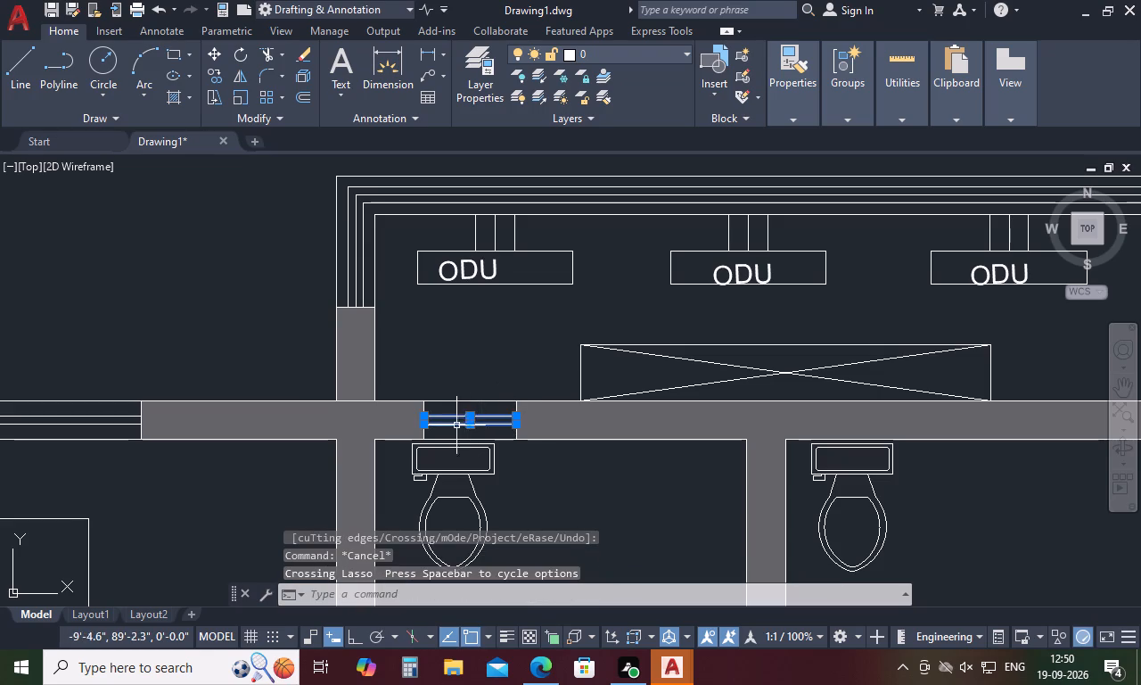
pyautogui.click(424, 408)
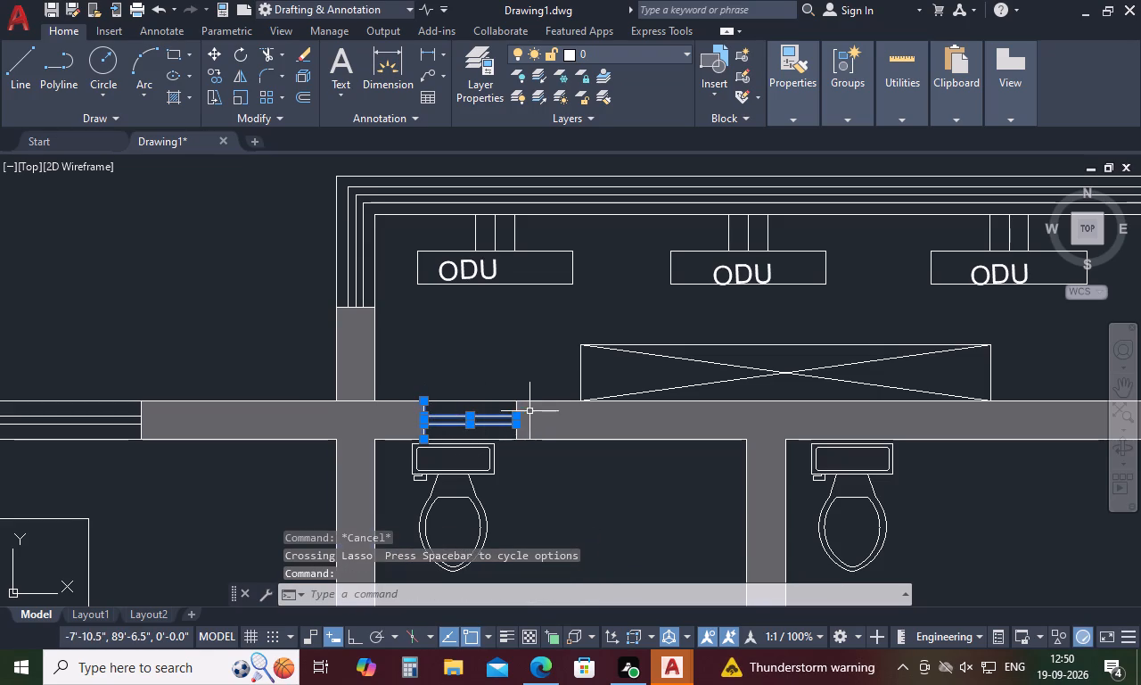
pyautogui.click(515, 408)
pyautogui.write('CO')
pyautogui.press('space')
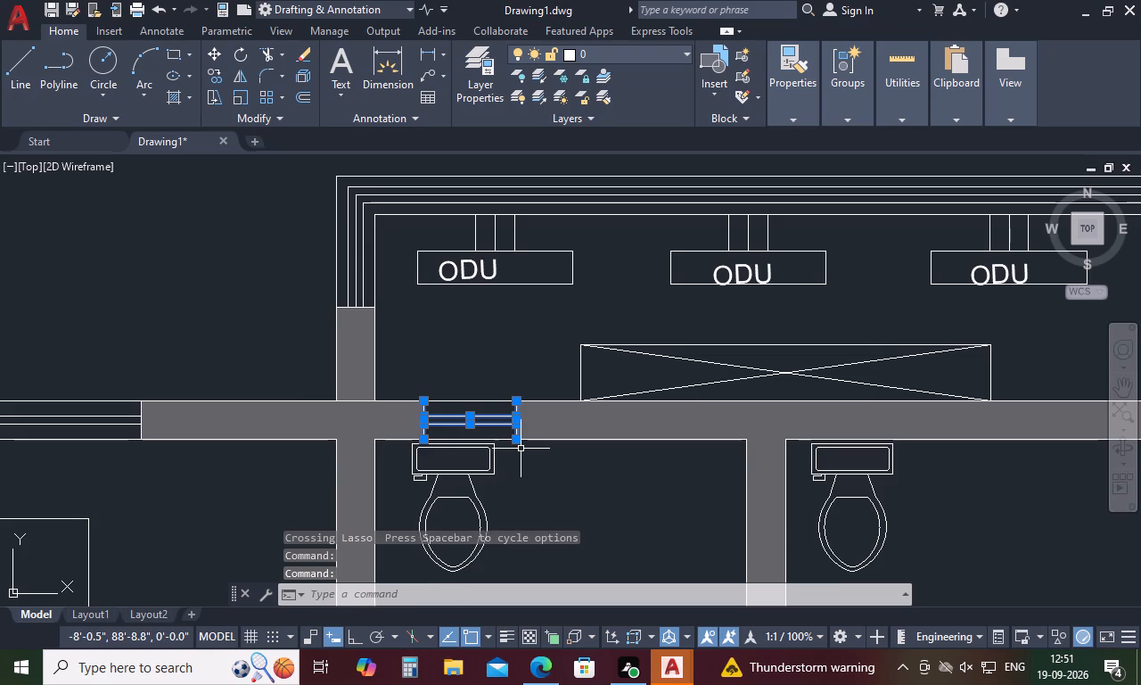
pyautogui.rightClick(520, 448)
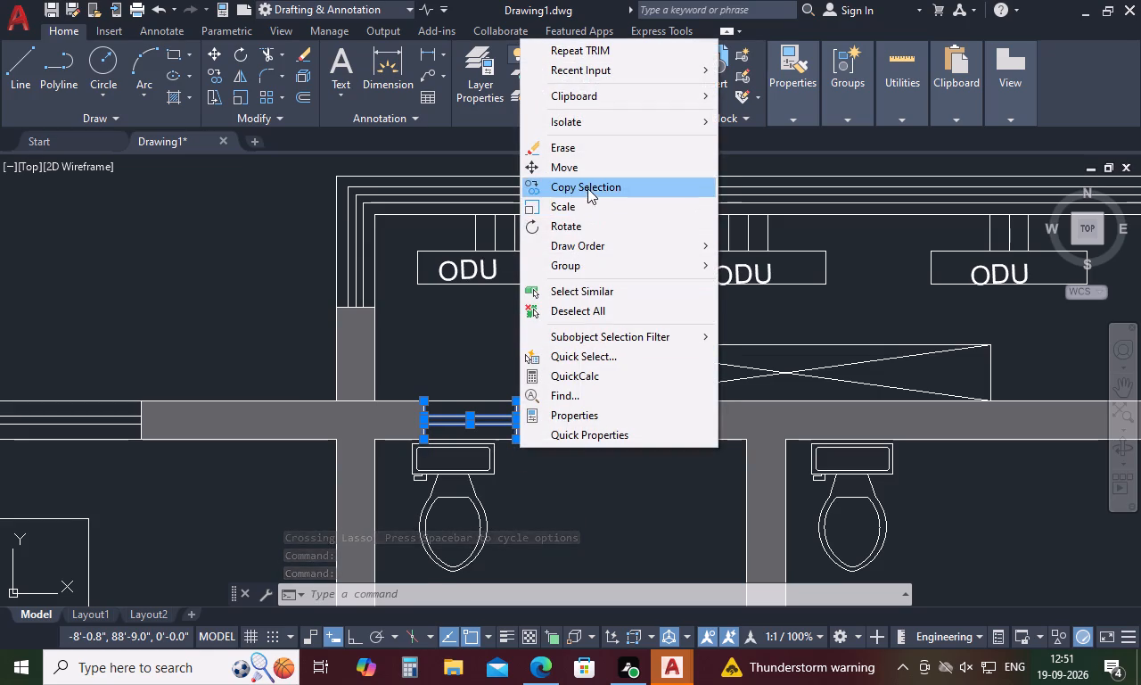
pyautogui.click(588, 186)
pyautogui.click(515, 440)
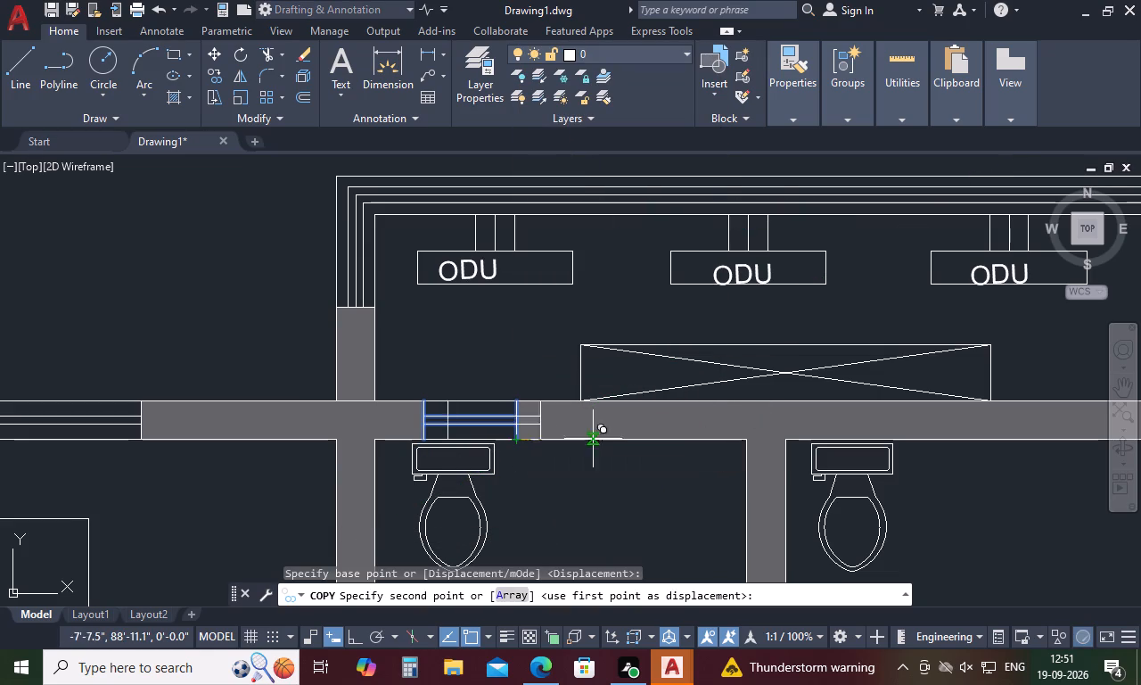
pyautogui.click(900, 440)
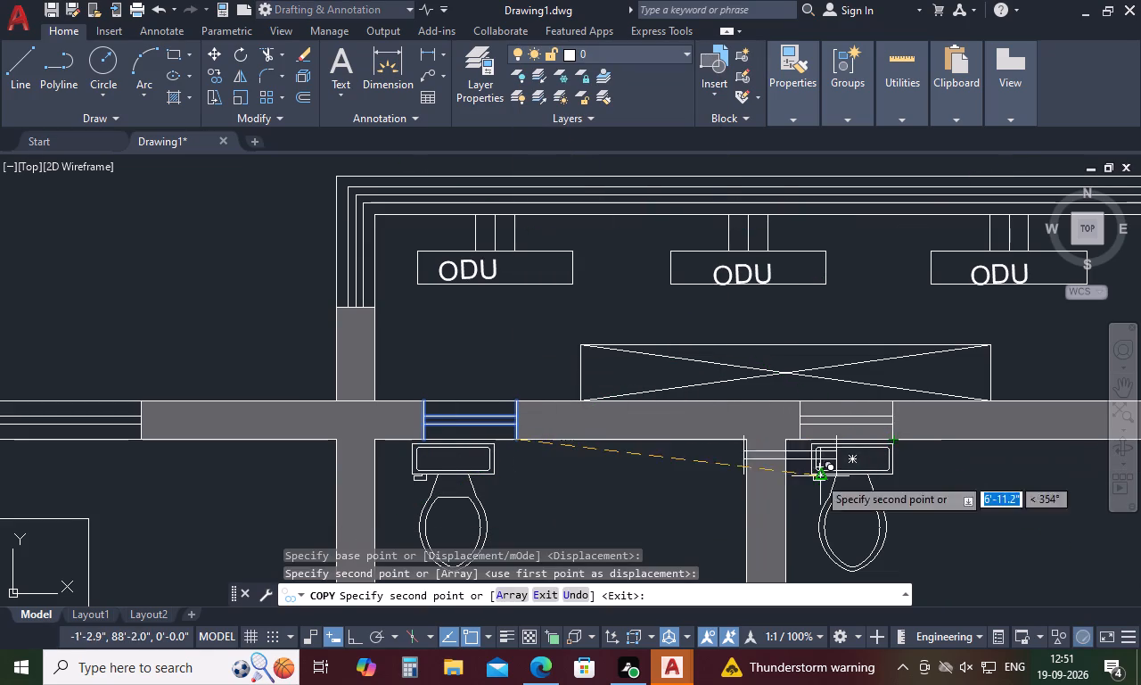
pyautogui.press('space')
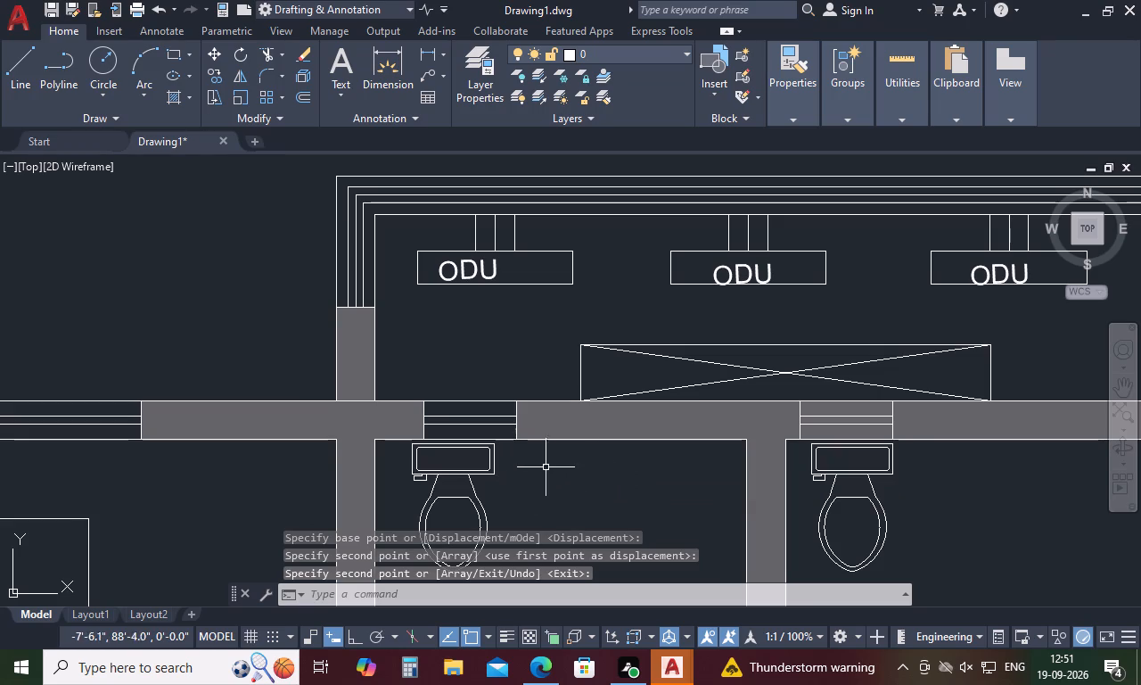
# Trim the wall hatch out of Toilet 3's window opening above and below the glazing lines, undoing the mistaken first trim.
pyautogui.write('TR')
pyautogui.press('space')
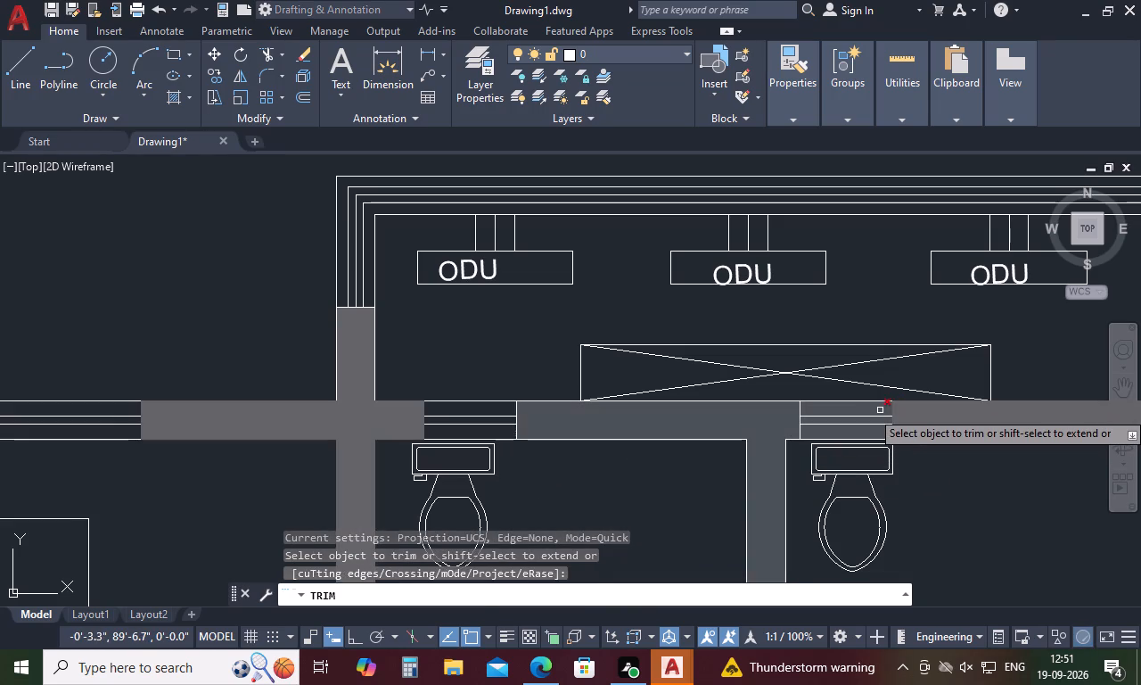
pyautogui.click(879, 410)
pyautogui.hotkey('ctrl', 'z')
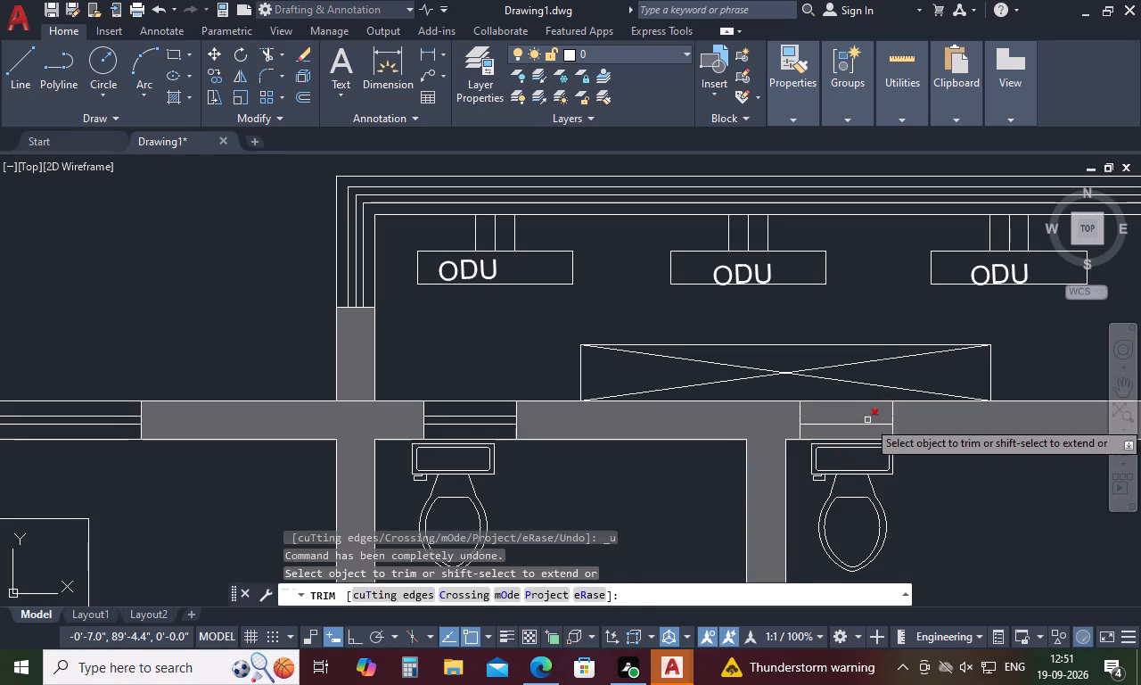
pyautogui.click(857, 432)
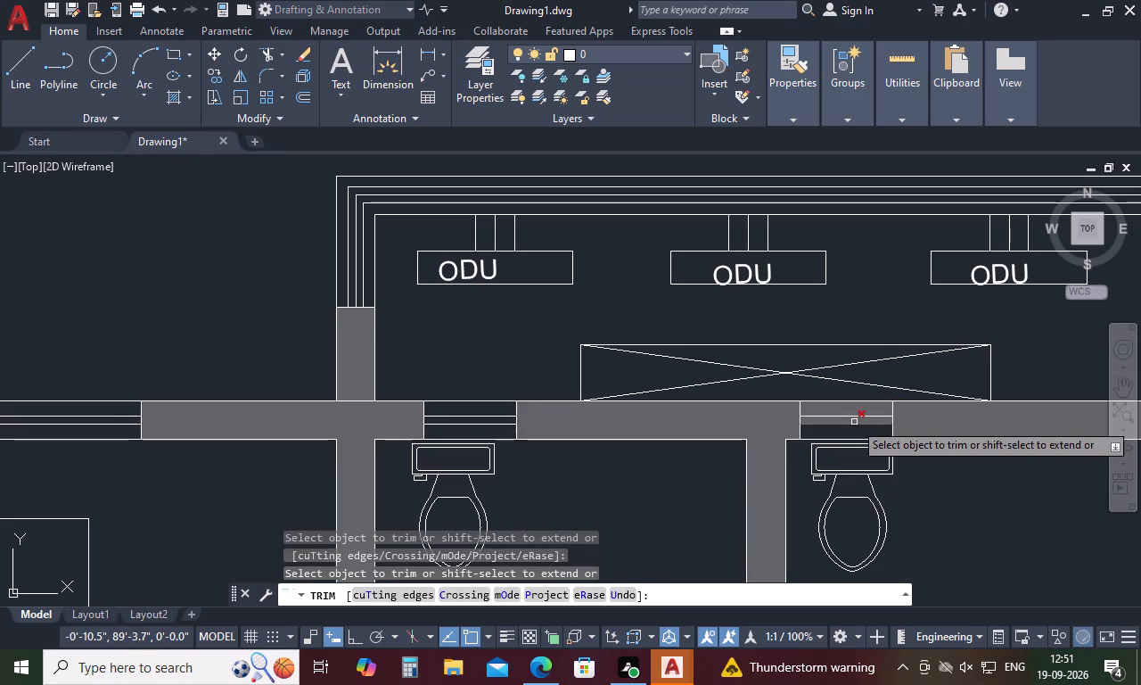
pyautogui.click(855, 409)
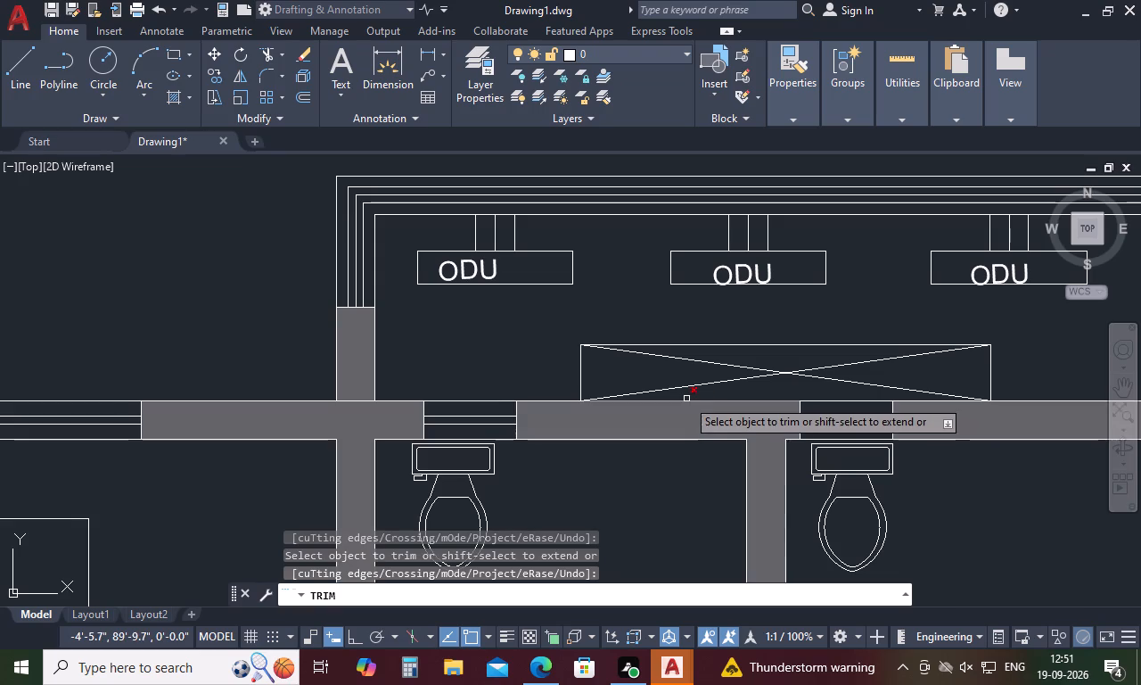
pyautogui.press('Escape')
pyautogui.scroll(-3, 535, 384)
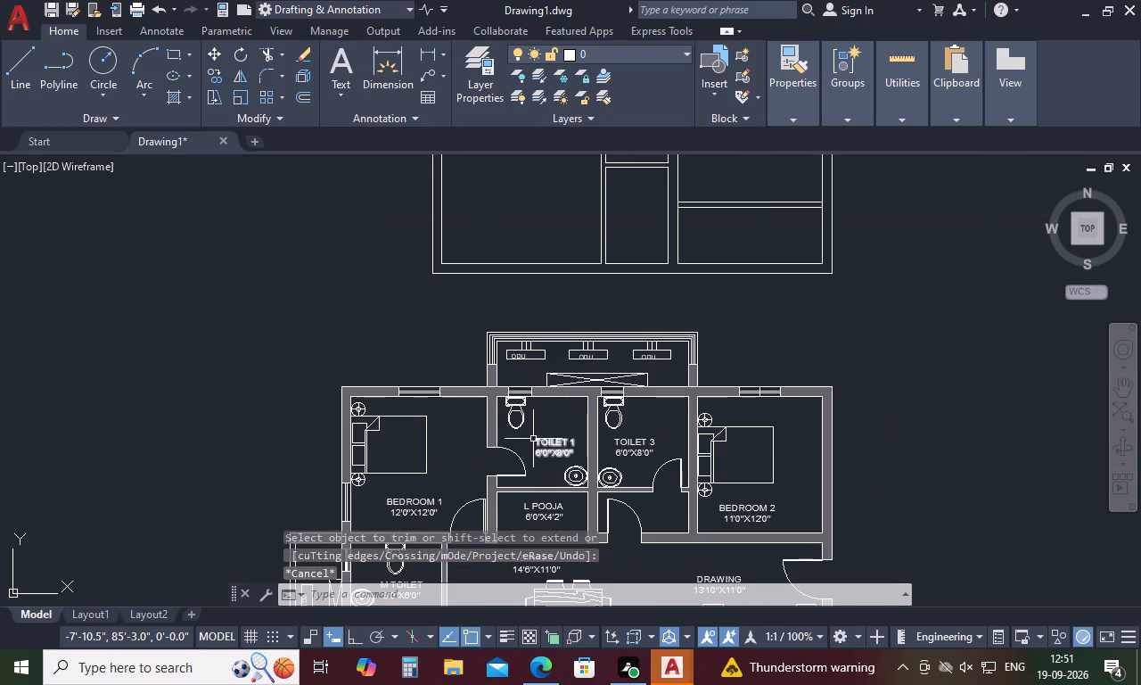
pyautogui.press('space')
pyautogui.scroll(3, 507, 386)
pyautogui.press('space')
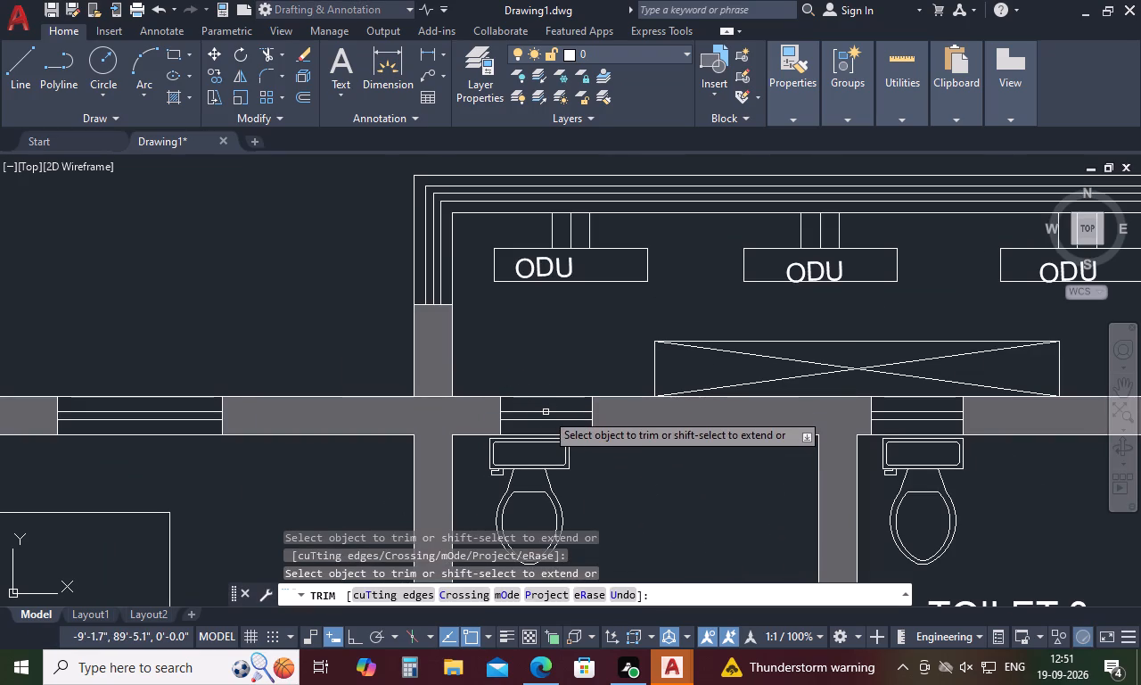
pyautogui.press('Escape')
# Copy Toilet 1's window, both glazing lines and both end lines, into the top wall of the upper plan's left toilet.
pyautogui.moveTo(574, 403); pyautogui.dragTo(549, 426)
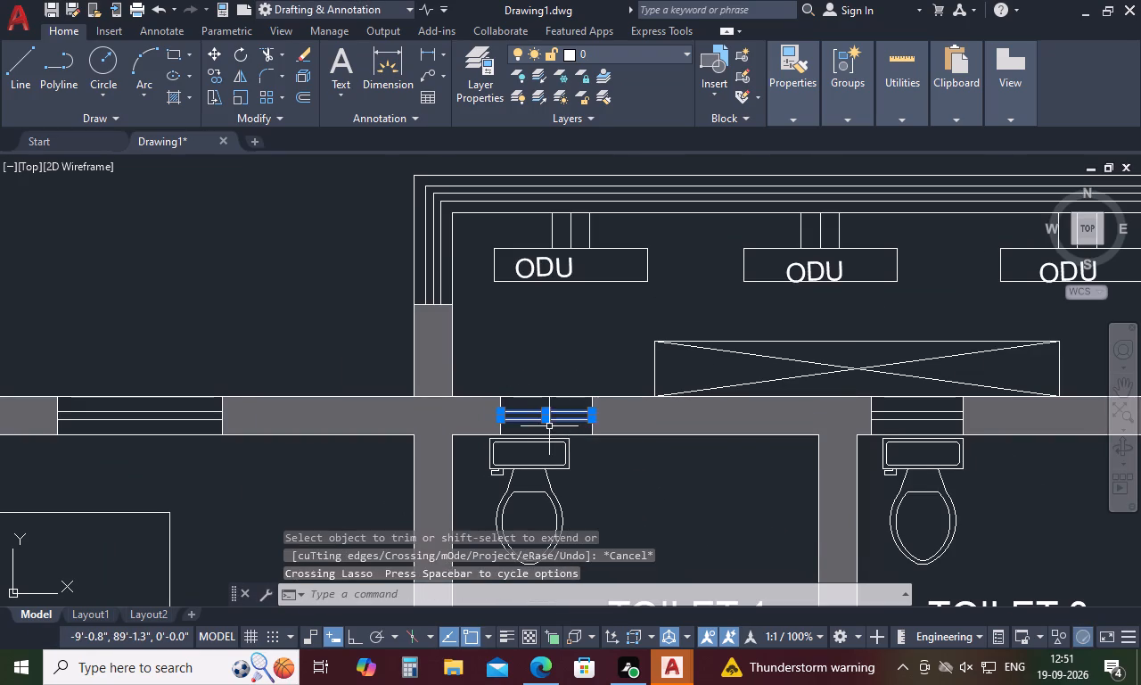
pyautogui.scroll(3, 598, 426)
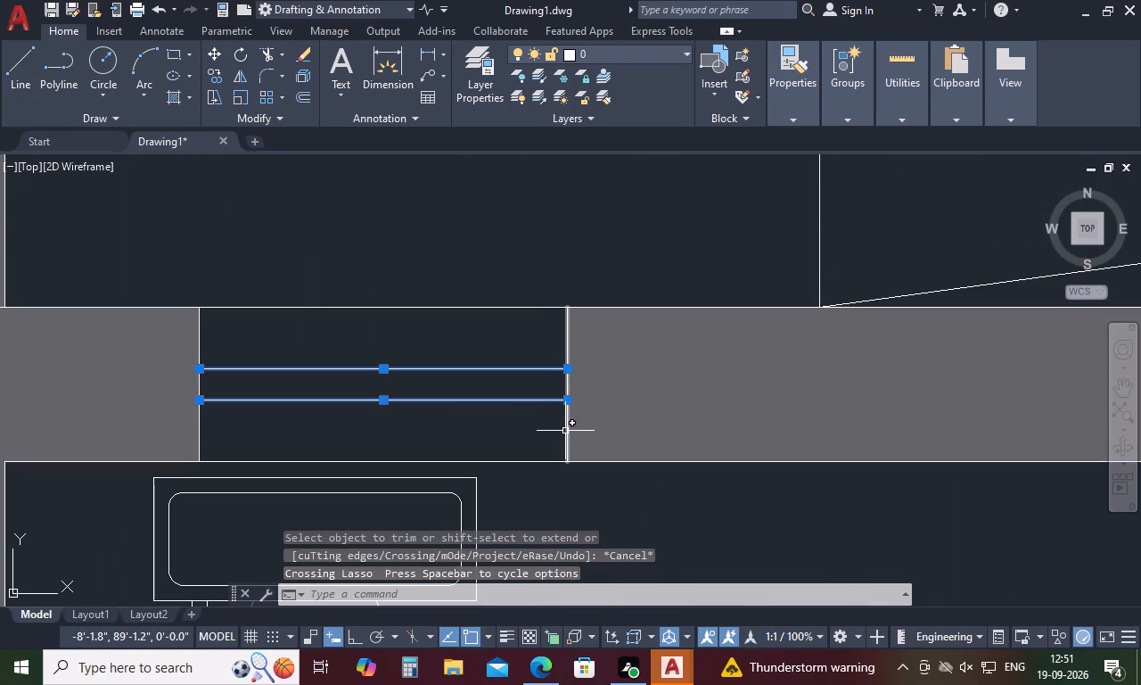
pyautogui.click(565, 431)
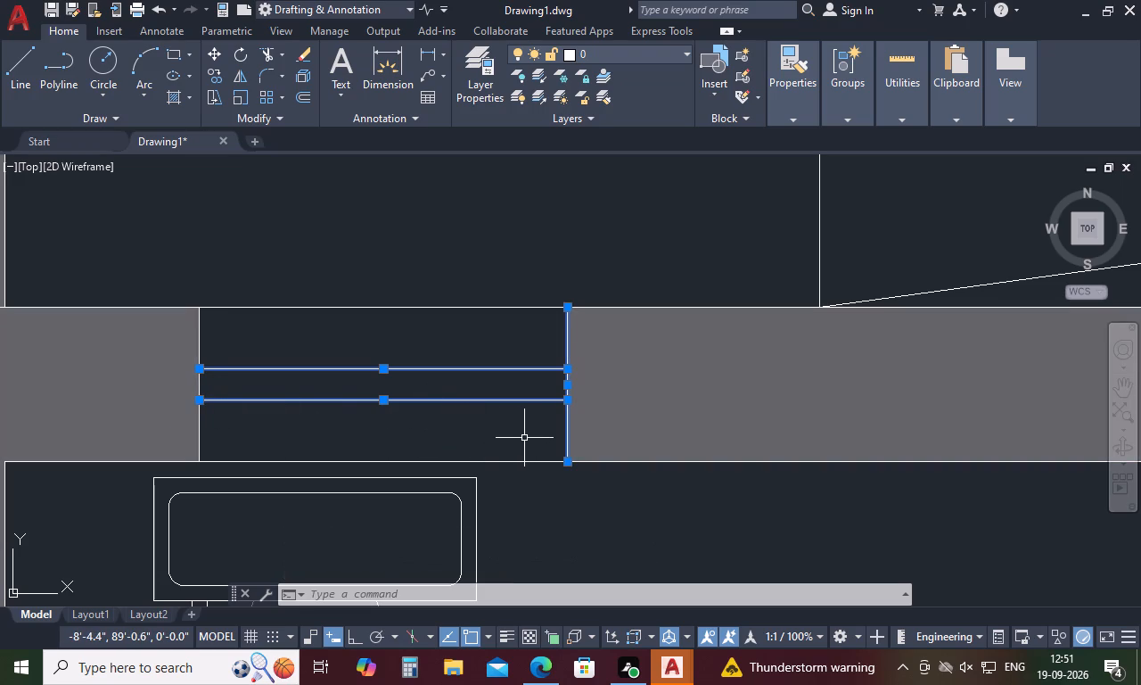
pyautogui.click(199, 440)
pyautogui.rightClick(299, 423)
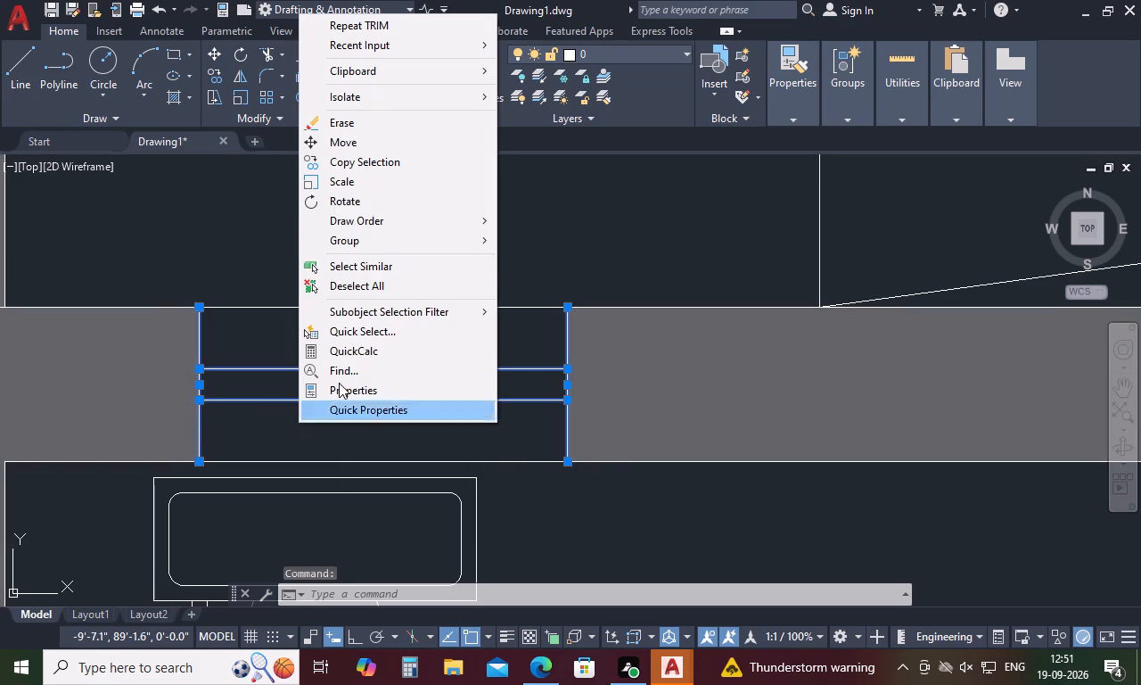
pyautogui.click(415, 169)
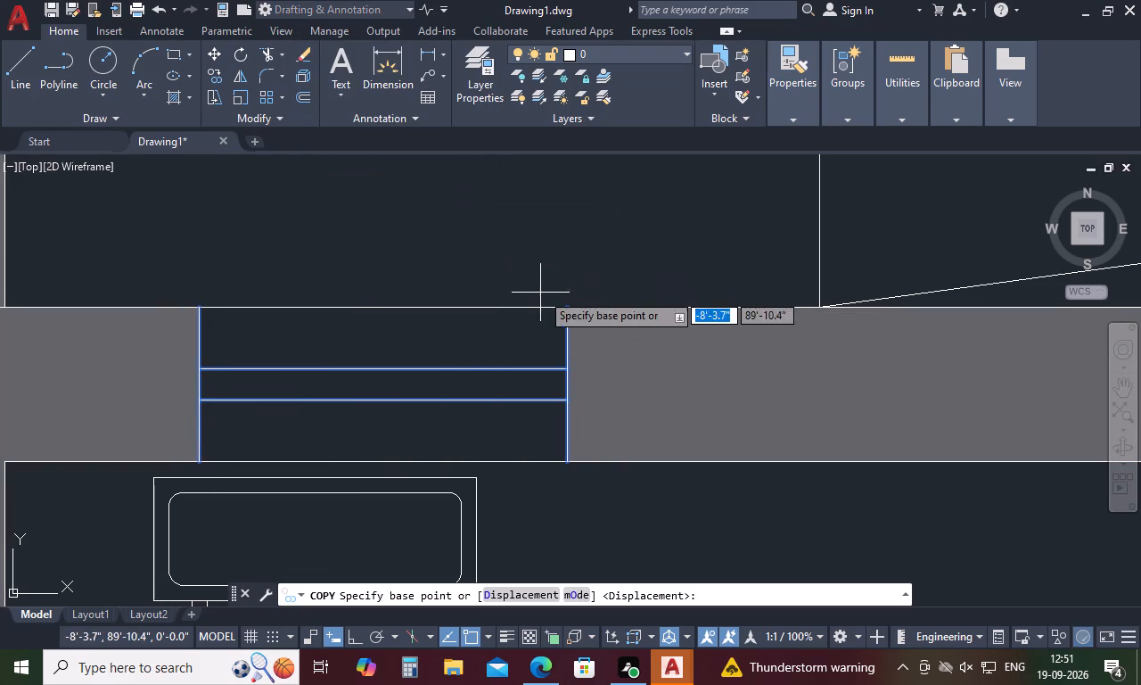
pyautogui.click(567, 308)
pyautogui.scroll(-3, 587, 432)
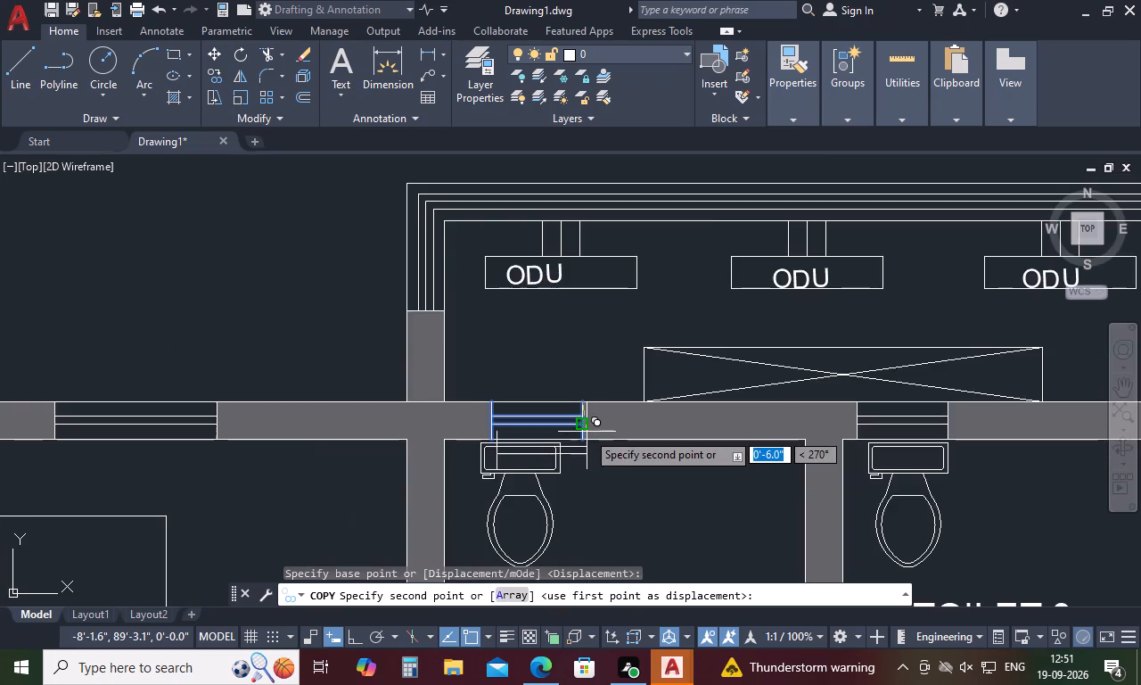
pyautogui.scroll(-7, 587, 432)
pyautogui.scroll(2, 602, 299)
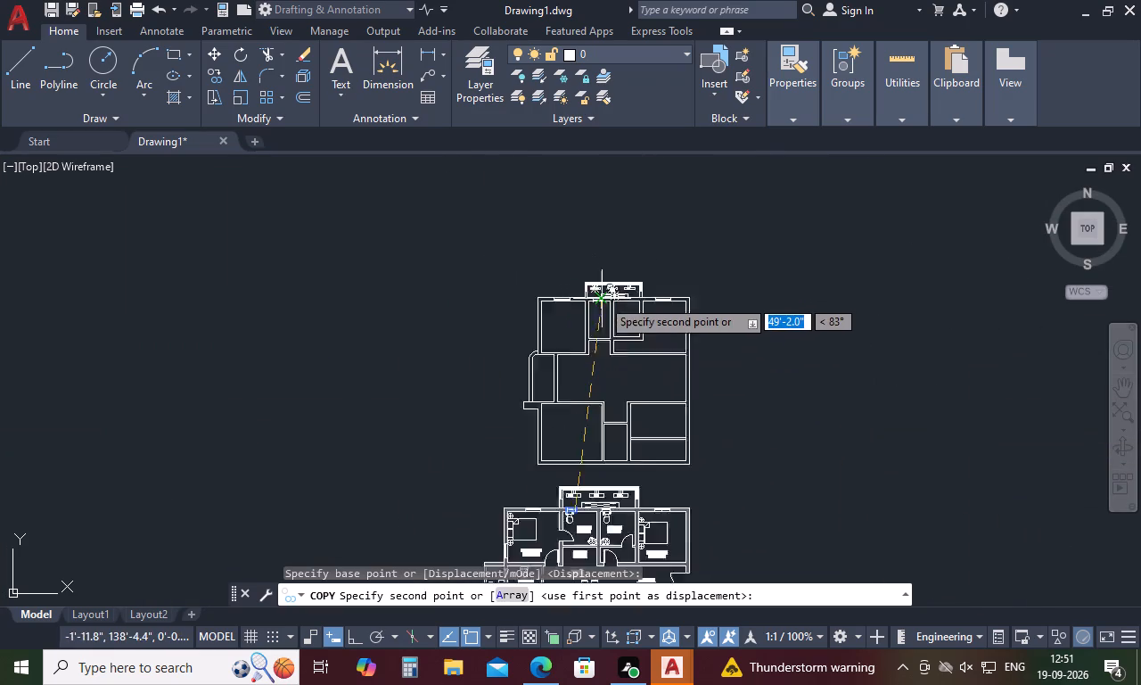
pyautogui.scroll(5, 602, 299)
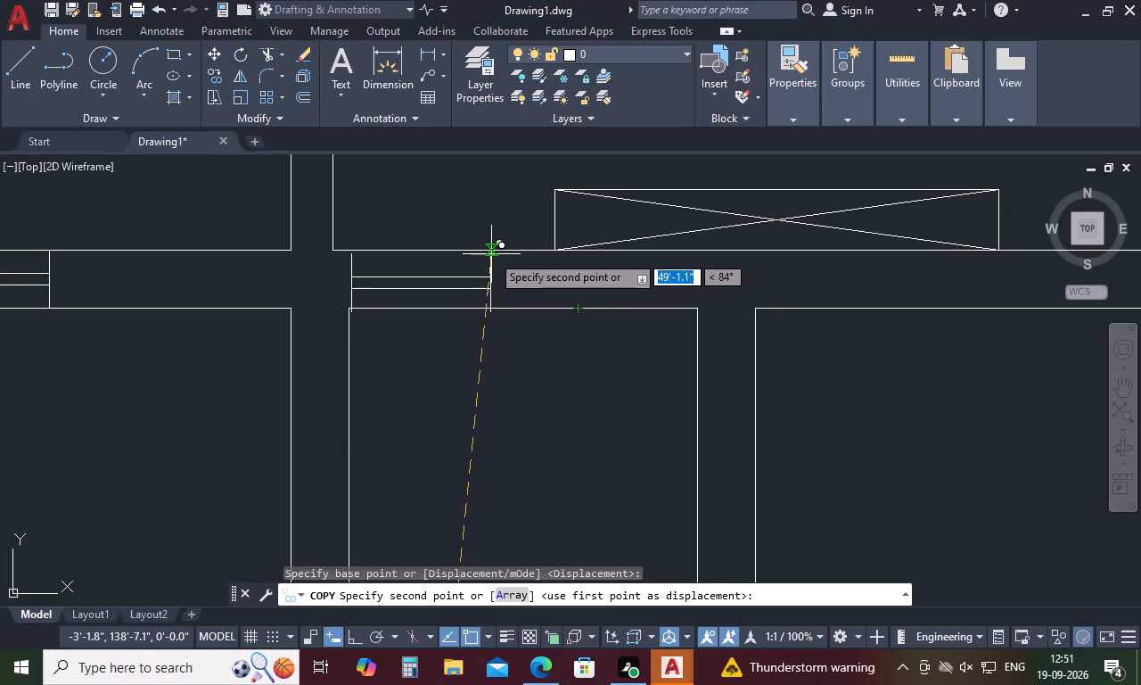
pyautogui.scroll(2, 503, 252)
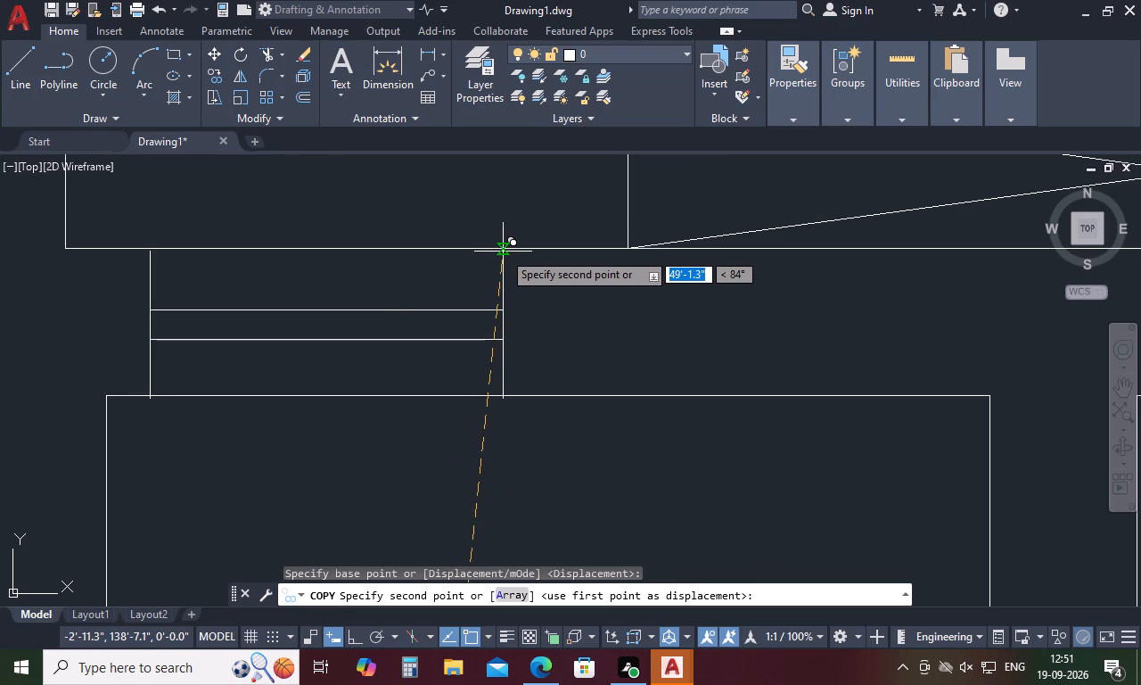
pyautogui.click(505, 248)
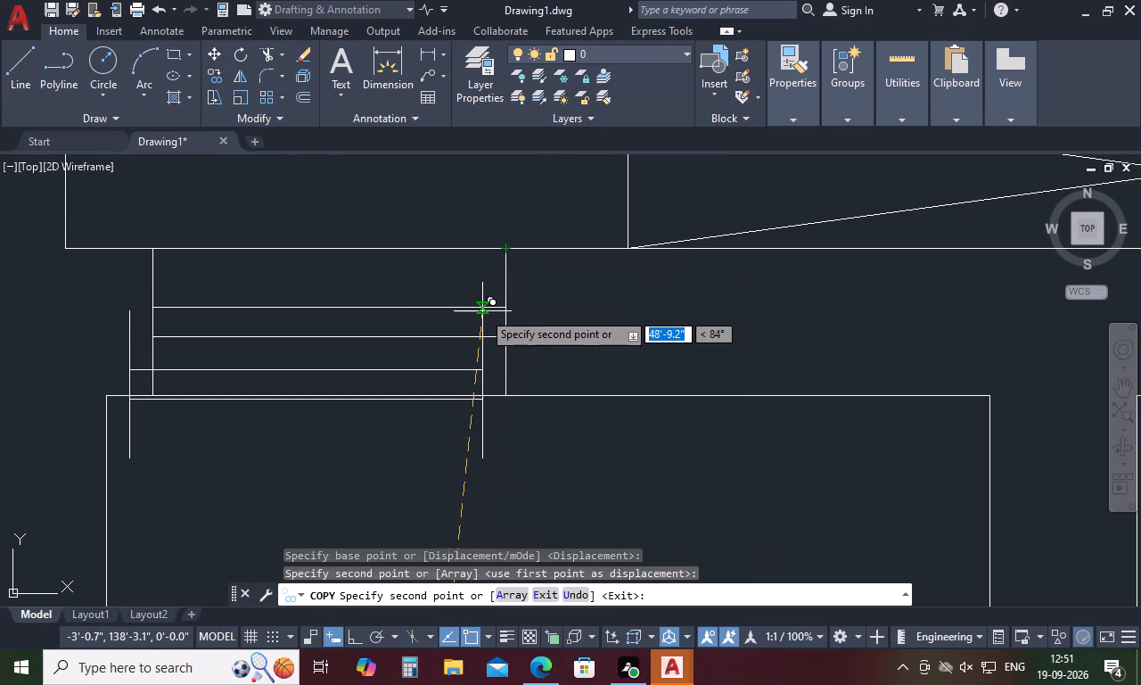
# Place another copy of the window in the top wall of the upper plan's right toilet and finish copying.
pyautogui.scroll(-6, 482, 311)
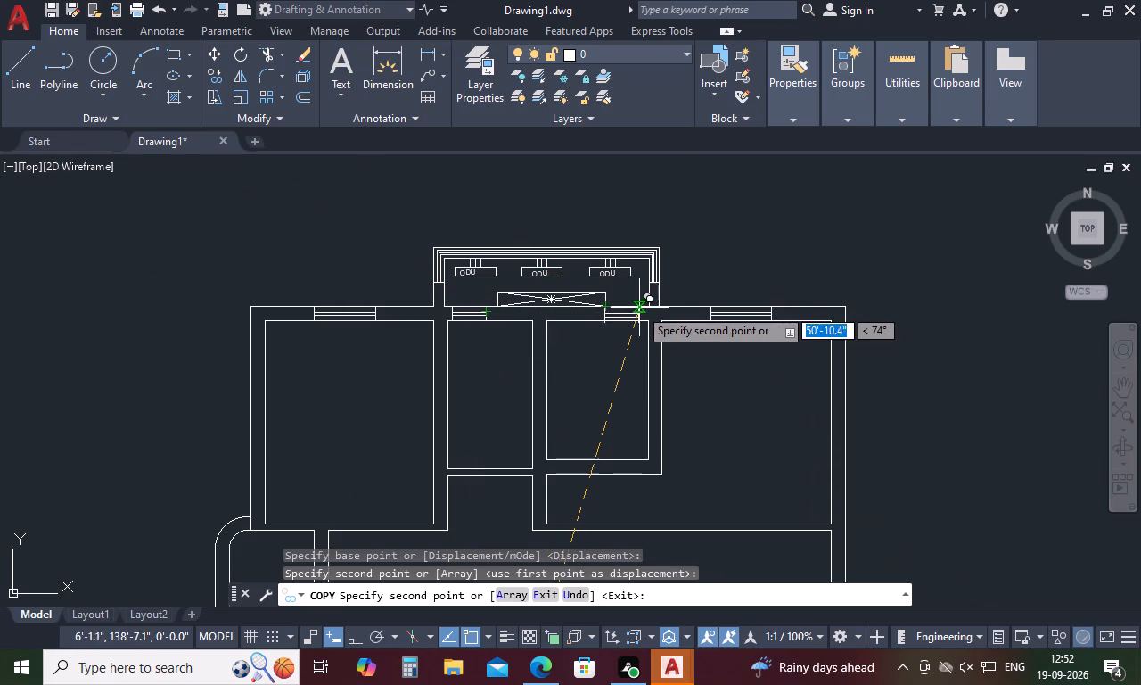
pyautogui.scroll(2, 639, 308)
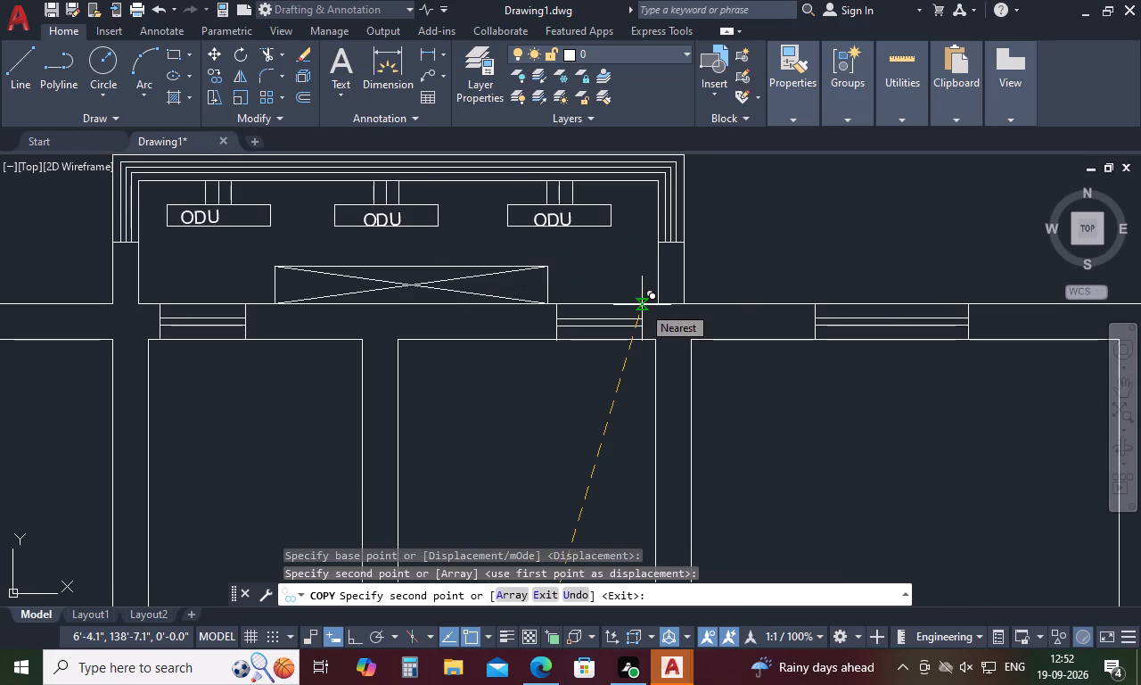
pyautogui.scroll(3, 642, 305)
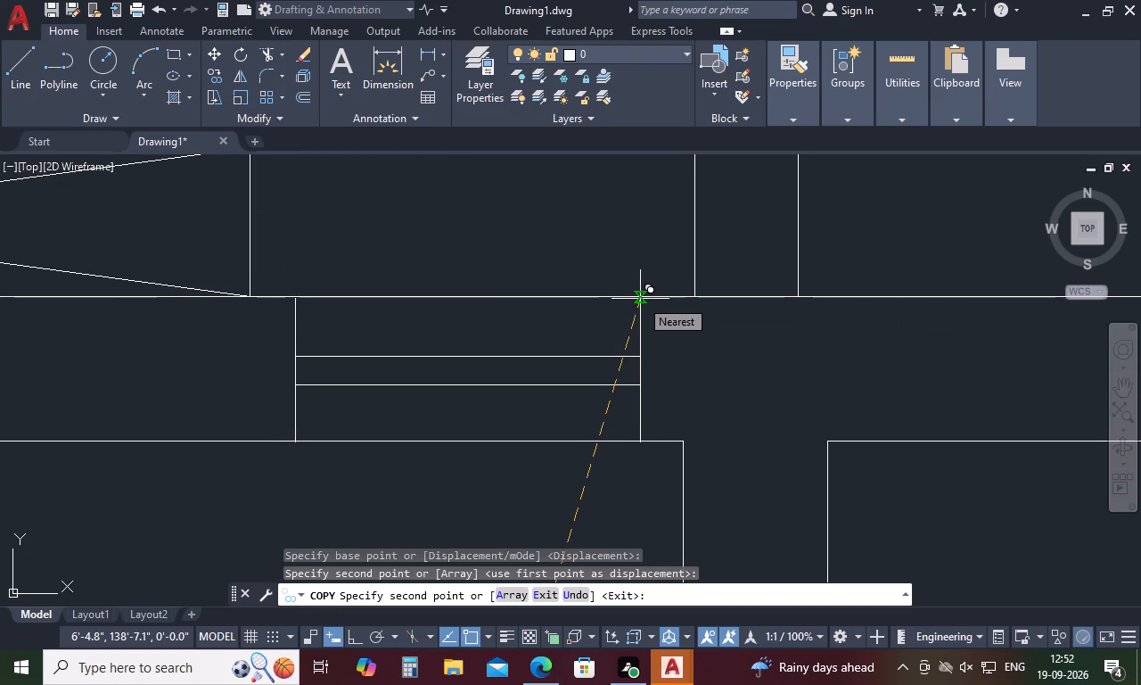
pyautogui.click(639, 298)
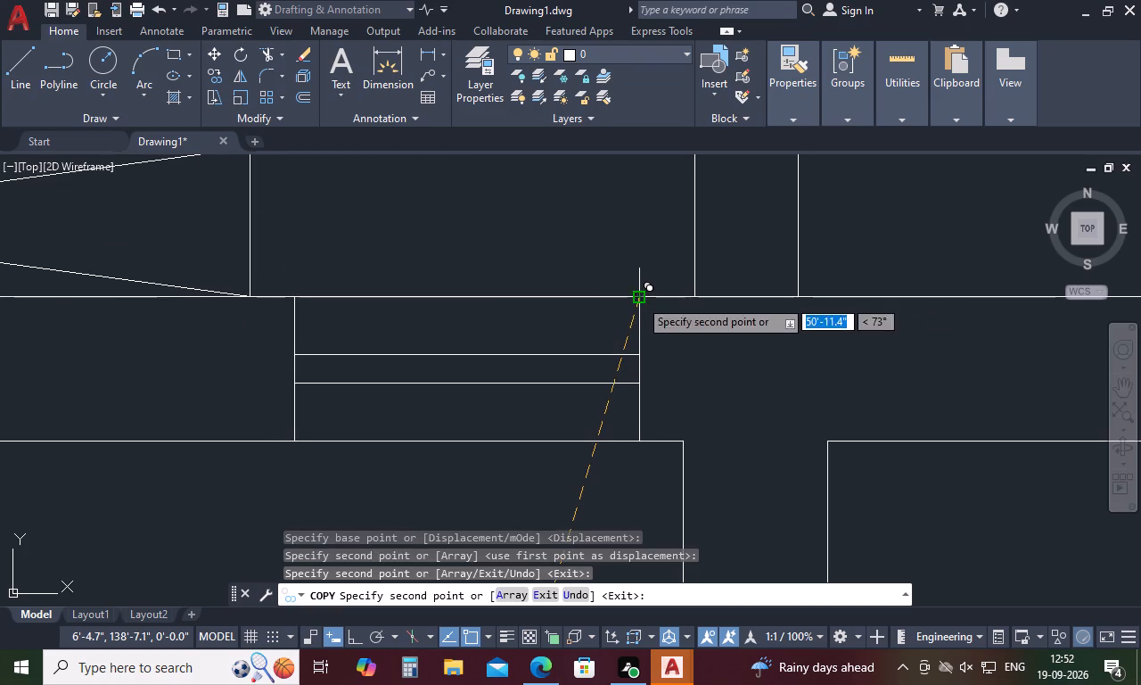
pyautogui.press('space')
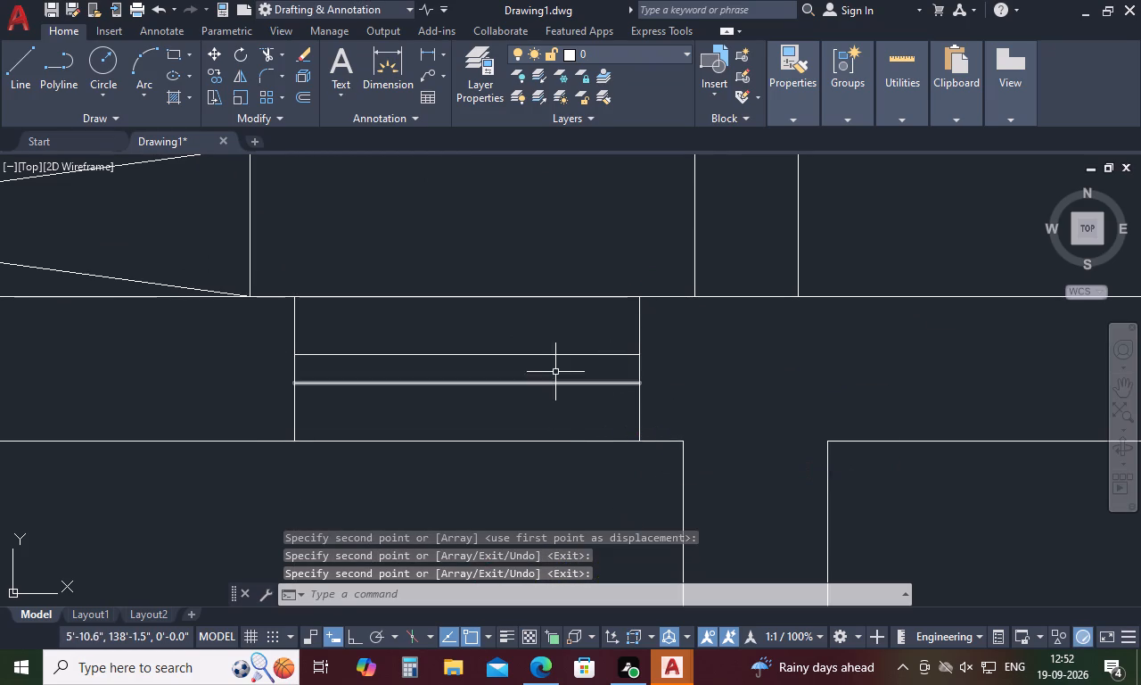
# Copy Bedroom 1's left-wall window, both glazing lines and both end lines, into the left wall of the upper plan's top-left room.
pyautogui.scroll(-3, 564, 360)
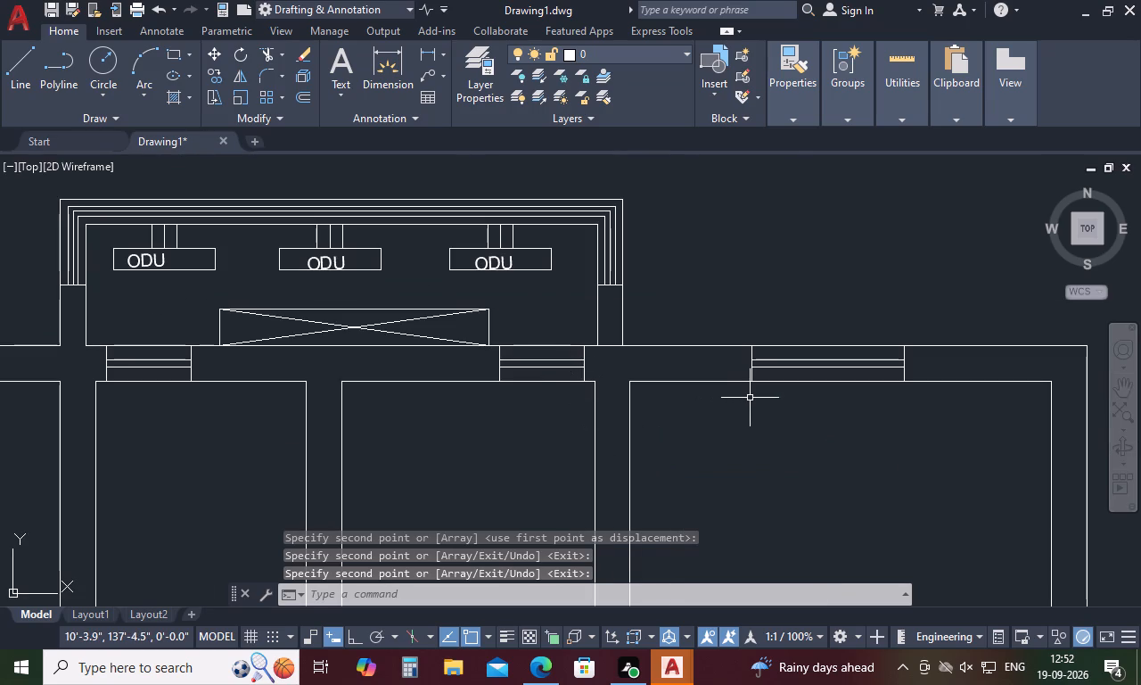
pyautogui.scroll(-3, 757, 393)
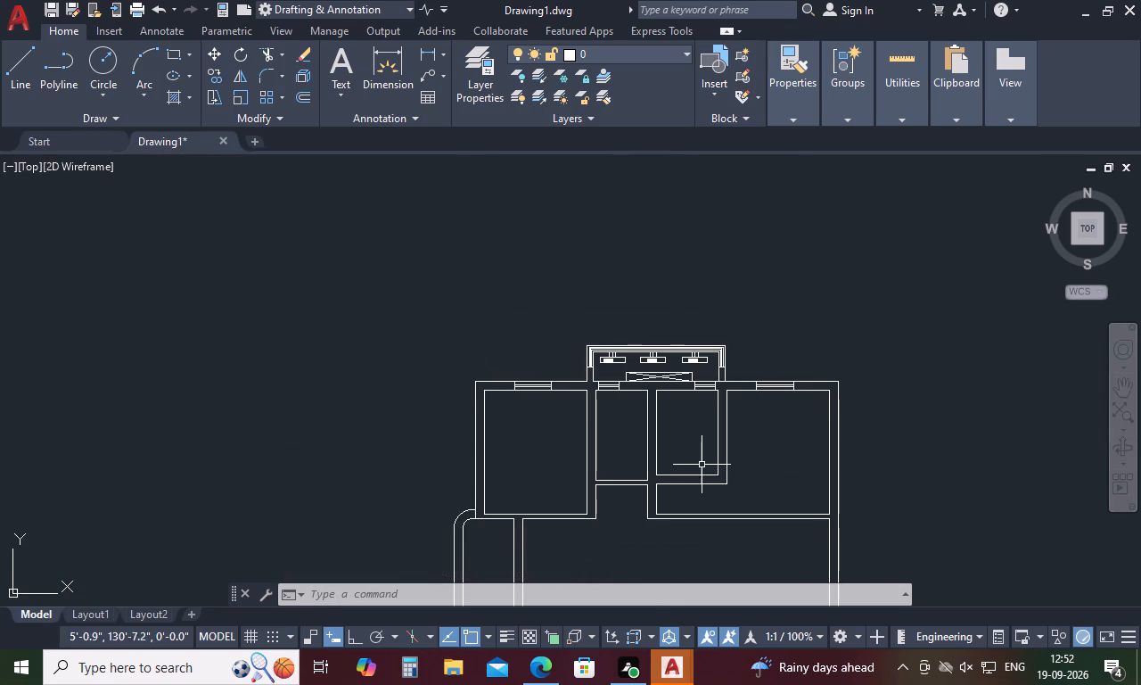
pyautogui.scroll(-3, 725, 435)
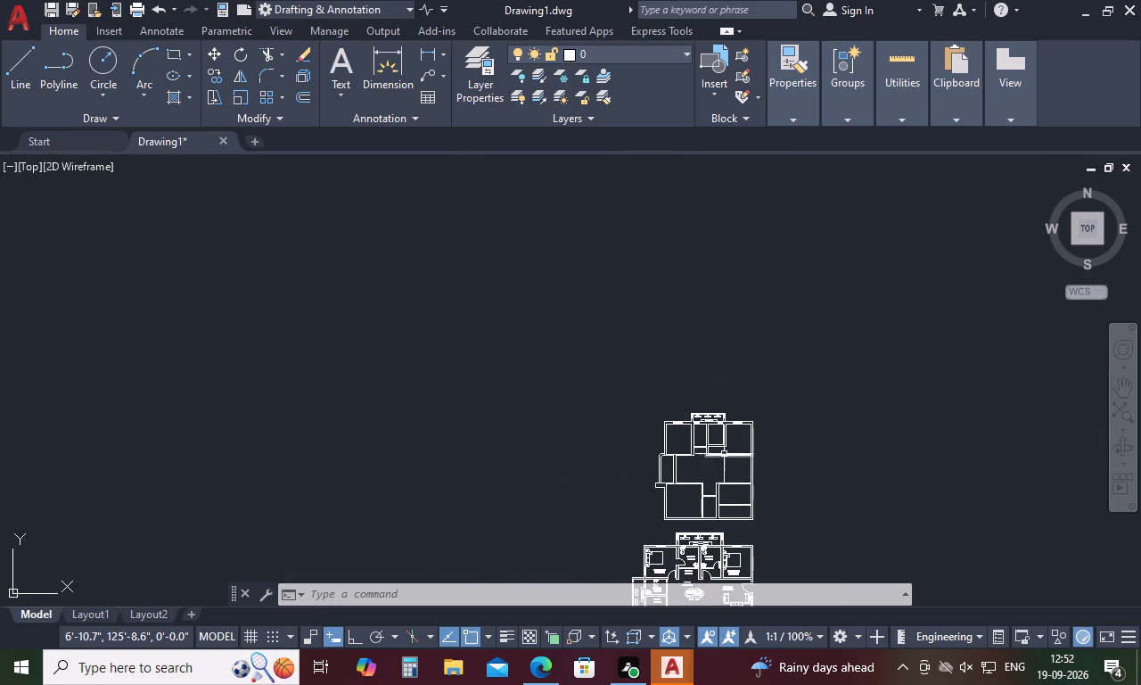
pyautogui.scroll(-1, 724, 452)
pyautogui.scroll(6, 677, 541)
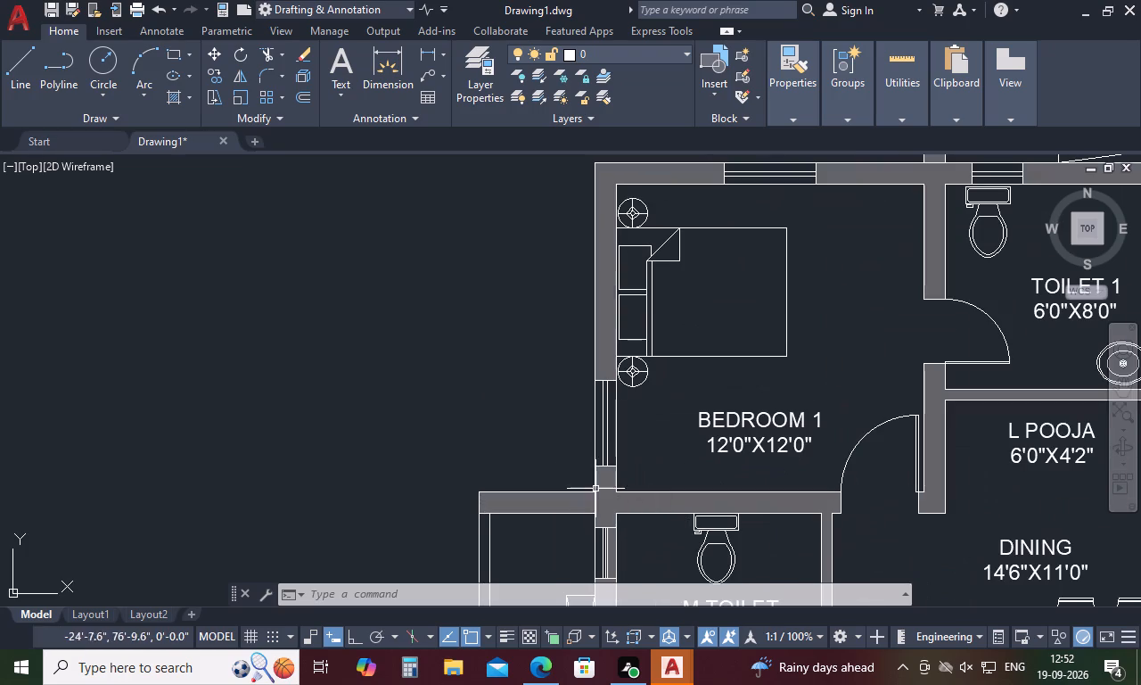
pyautogui.press('space')
pyautogui.scroll(3, 593, 425)
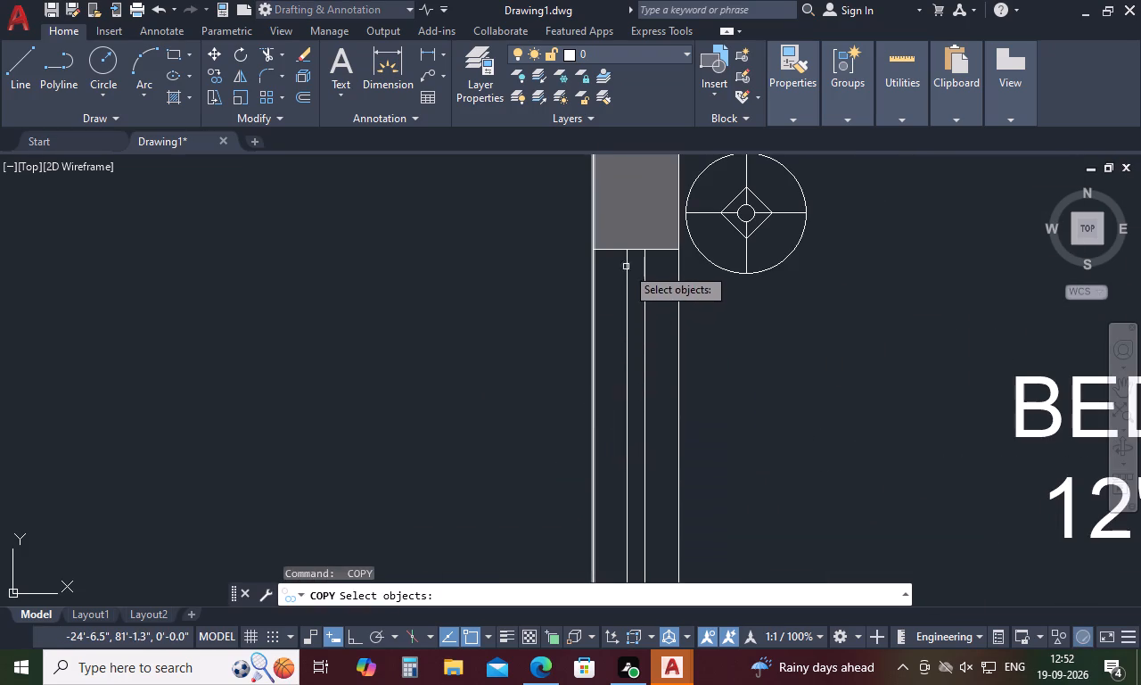
pyautogui.press('space')
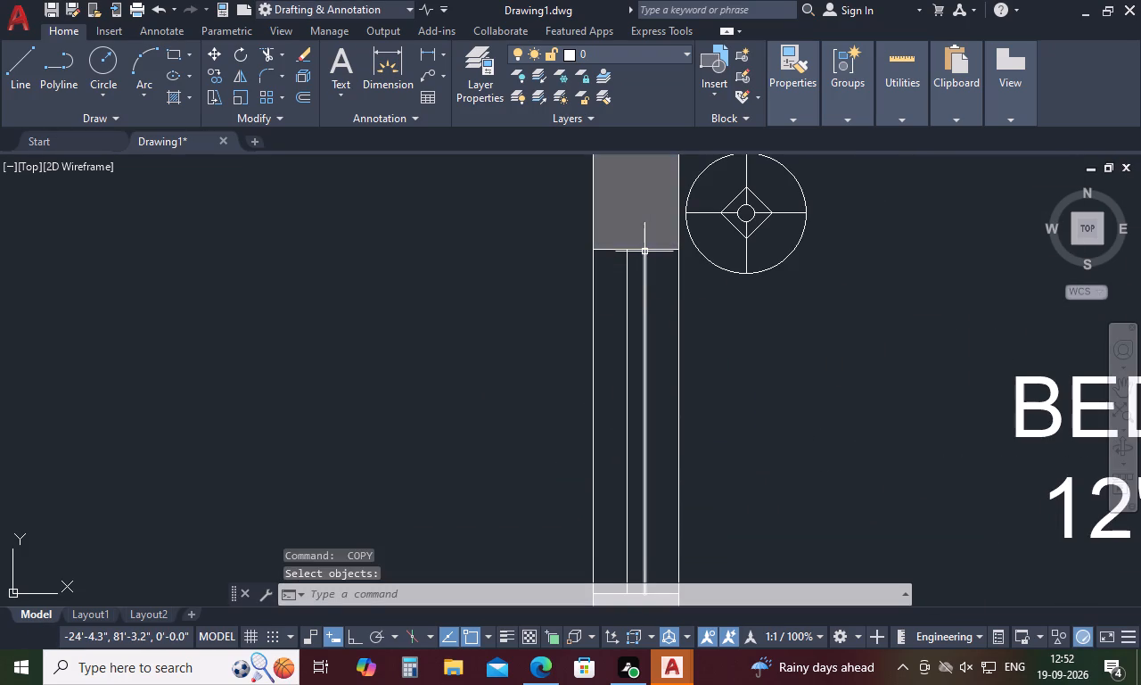
pyautogui.moveTo(654, 273); pyautogui.dragTo(613, 374)
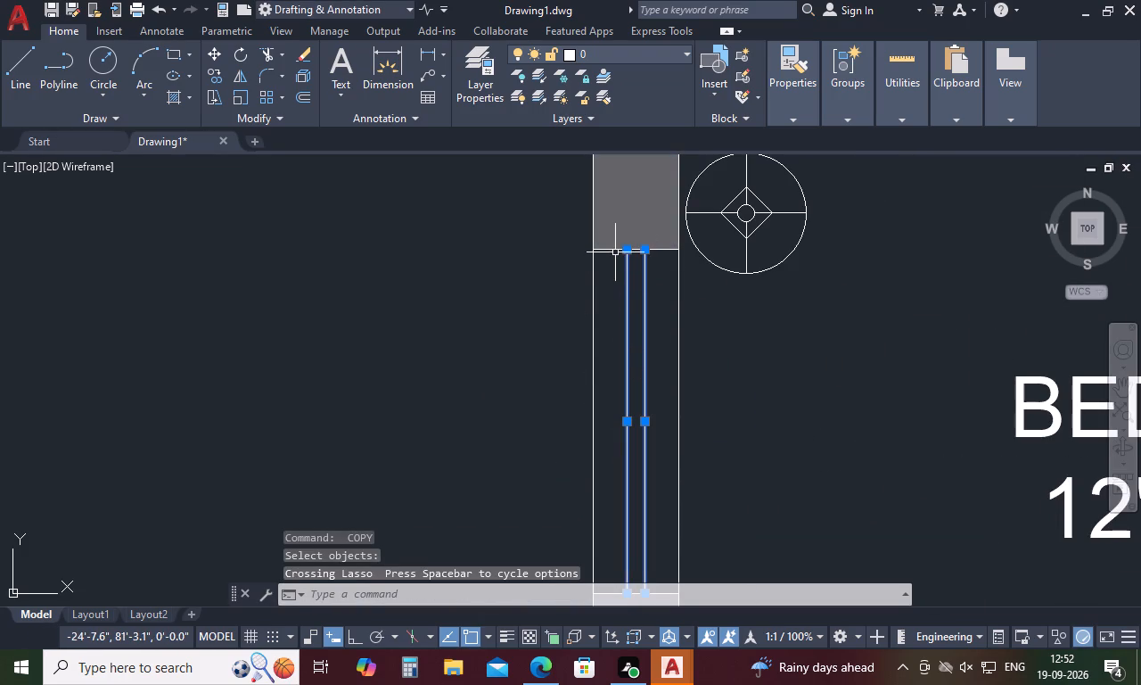
pyautogui.click(613, 249)
pyautogui.scroll(-4, 613, 249)
pyautogui.scroll(4, 613, 314)
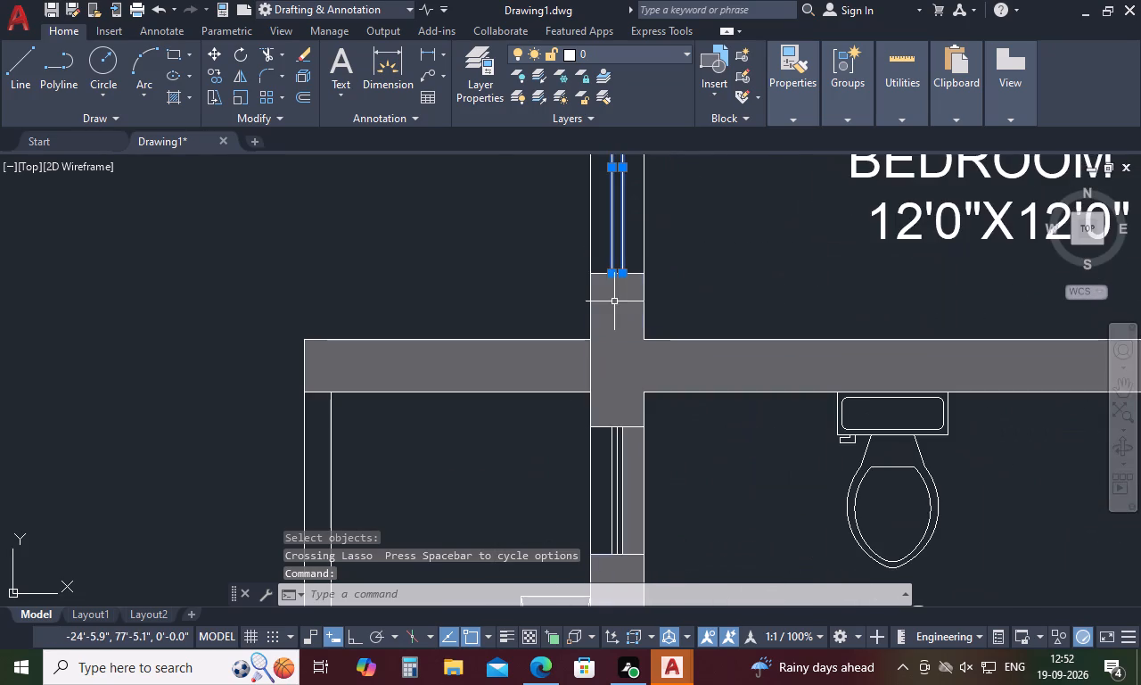
pyautogui.scroll(3, 607, 268)
pyautogui.click(591, 293)
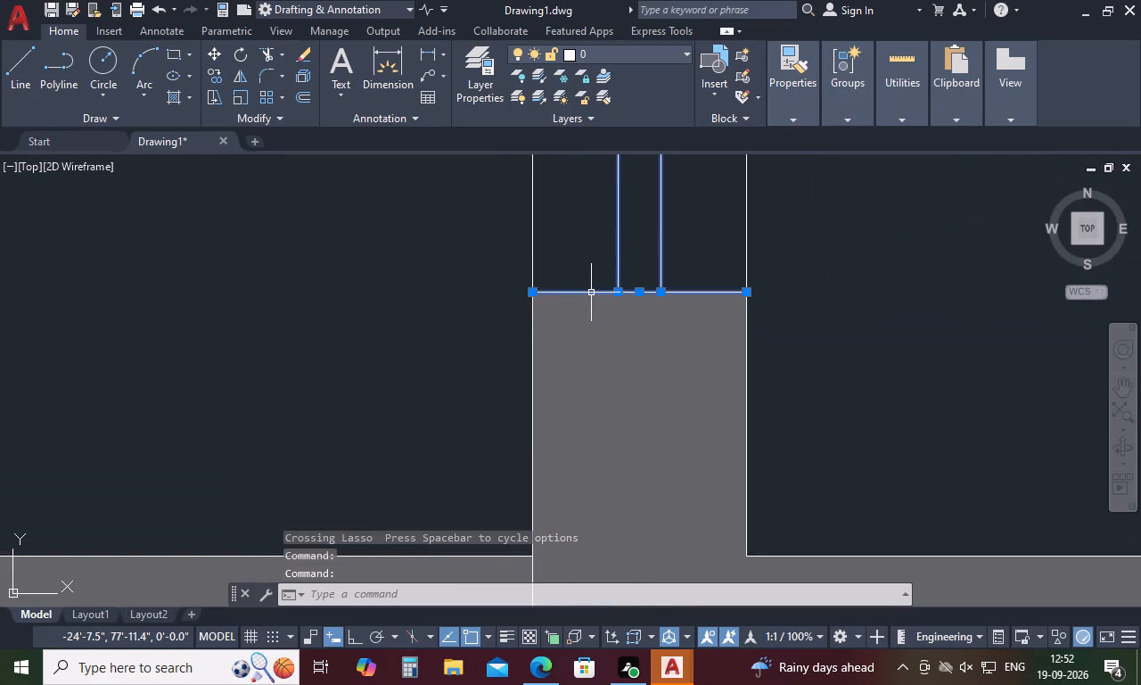
pyautogui.rightClick(442, 344)
pyautogui.click(481, 387)
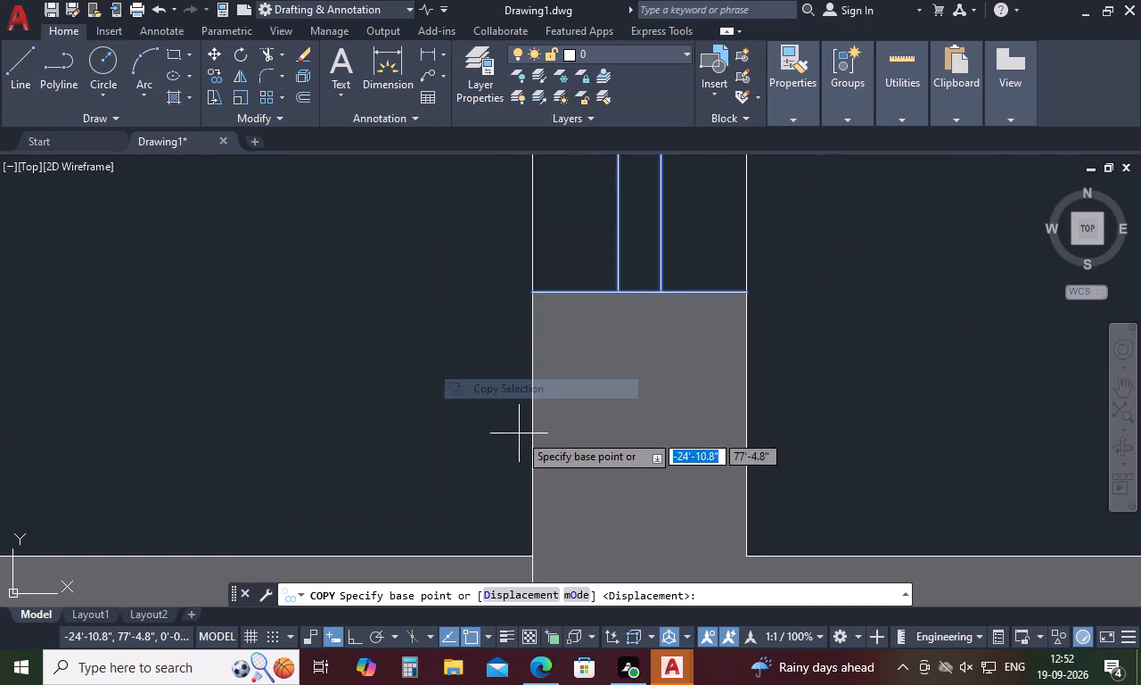
pyautogui.scroll(-4, 519, 433)
pyautogui.click(519, 277)
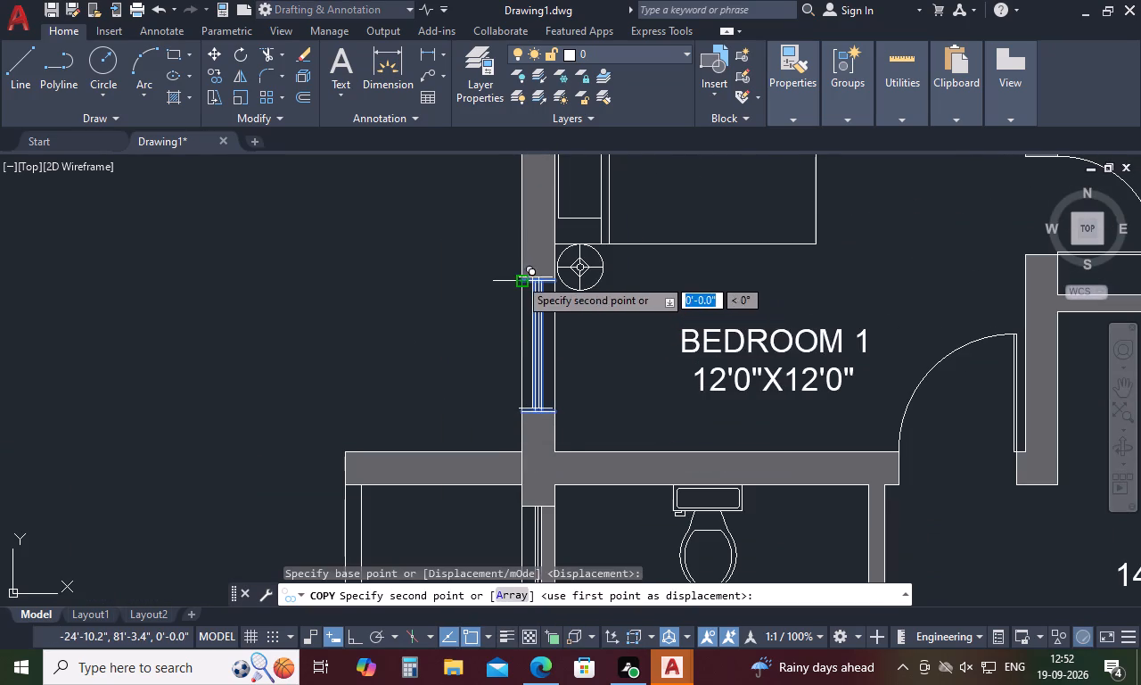
pyautogui.scroll(-5, 510, 382)
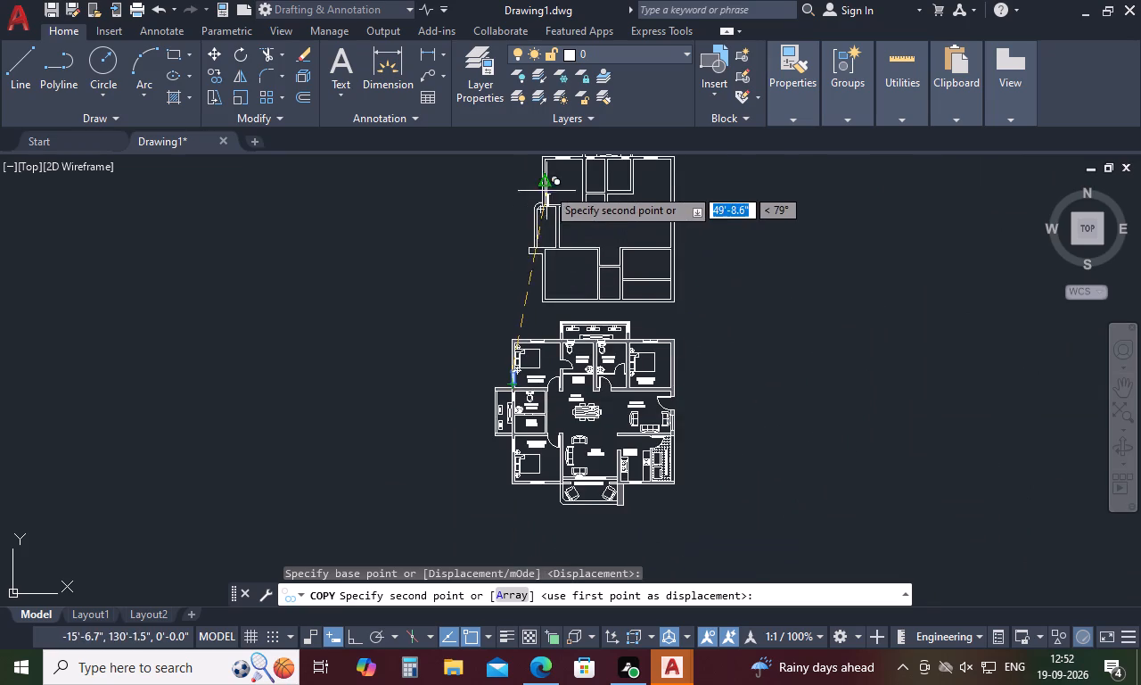
pyautogui.scroll(3, 546, 173)
pyautogui.scroll(-3, 529, 200)
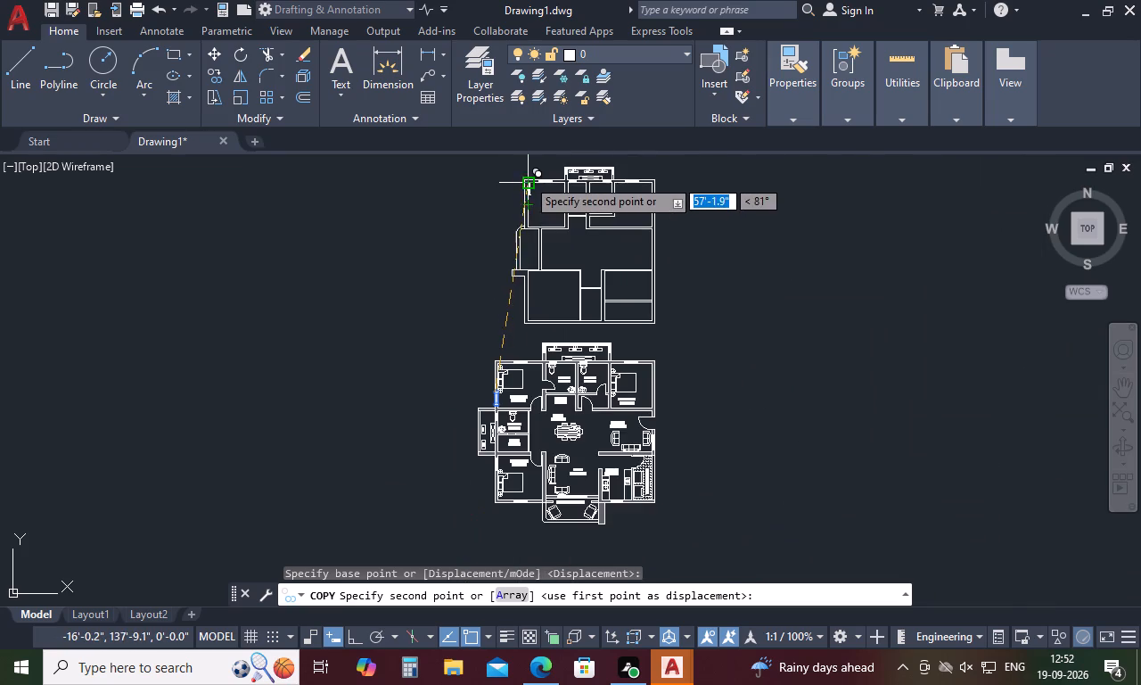
pyautogui.scroll(3, 527, 178)
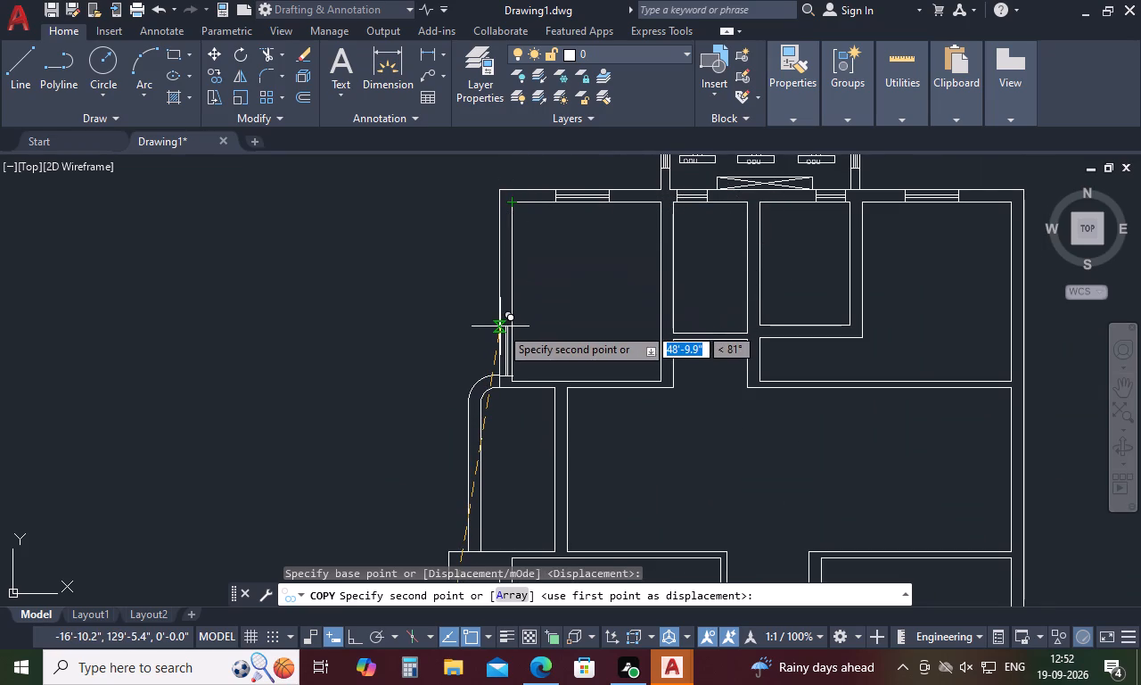
pyautogui.scroll(3, 500, 326)
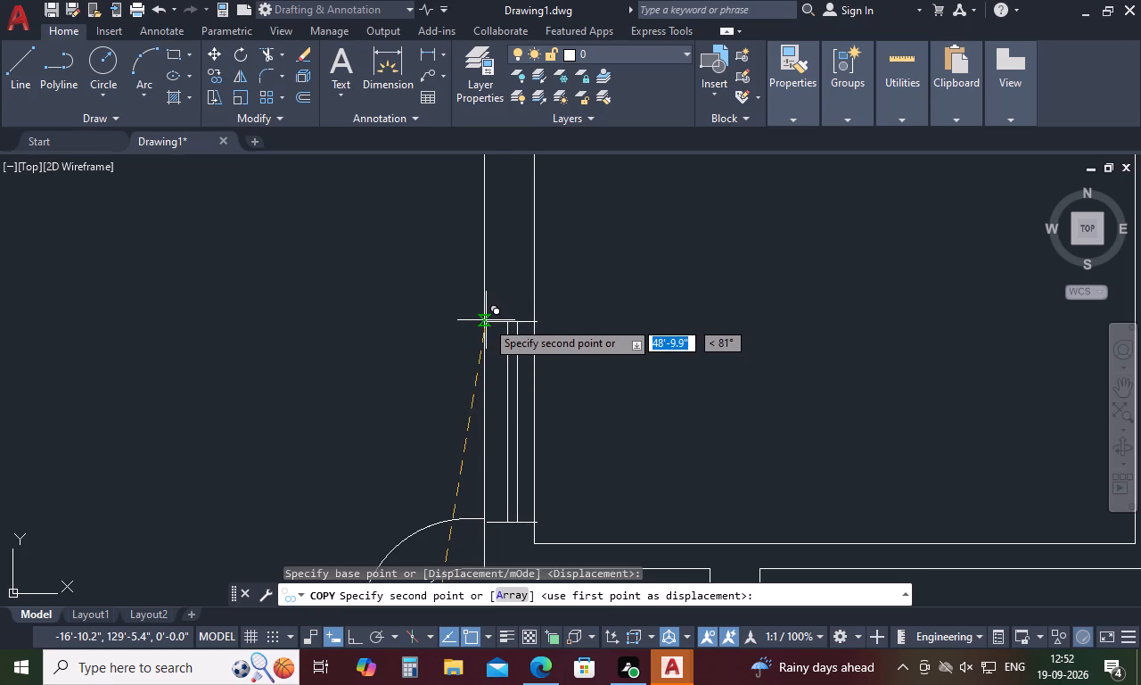
pyautogui.click(484, 315)
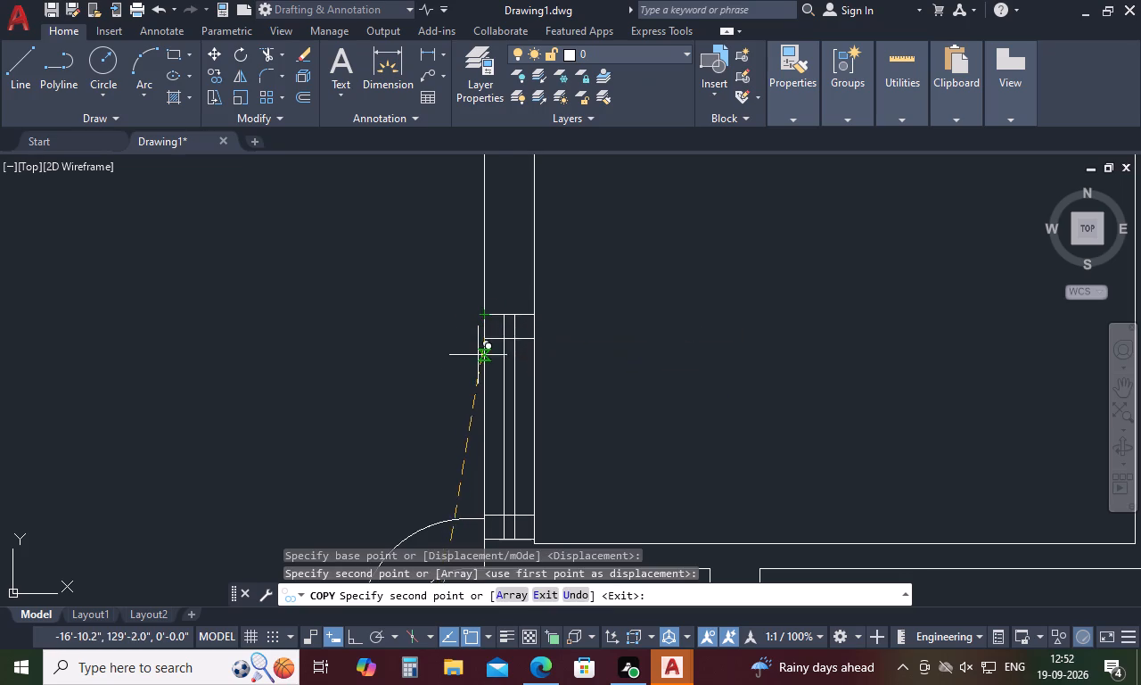
# Place another copy of the window in the outer right wall of the upper plan's top-right room.
pyautogui.scroll(-3, 455, 321)
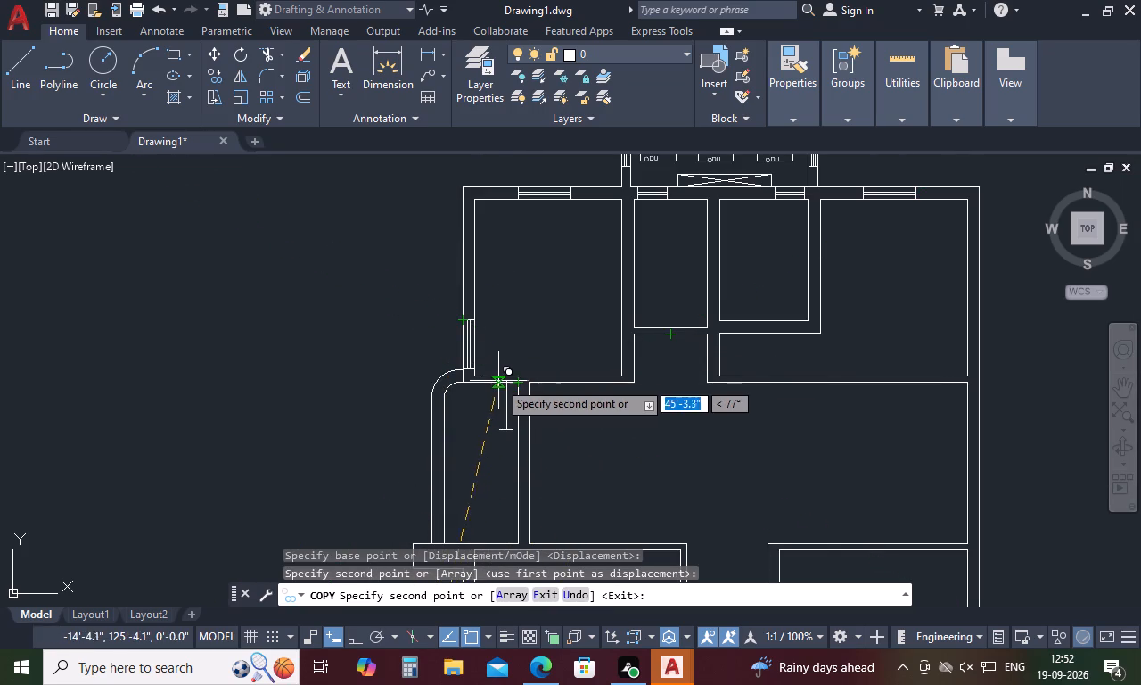
pyautogui.scroll(-2, 497, 381)
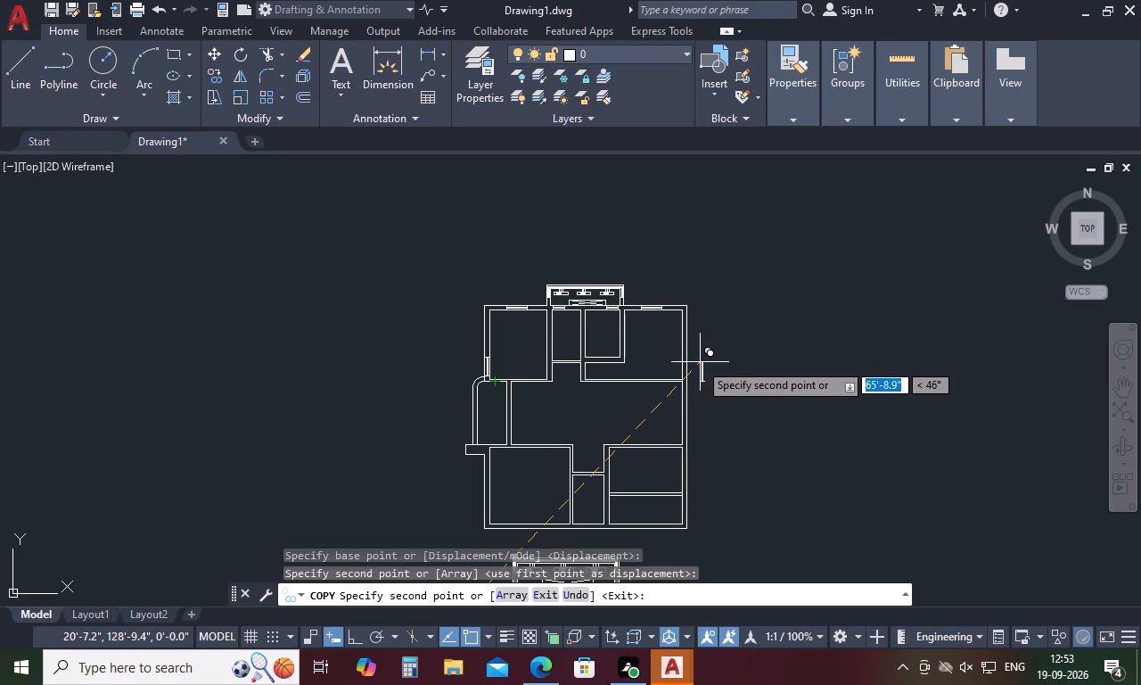
pyautogui.scroll(3, 677, 362)
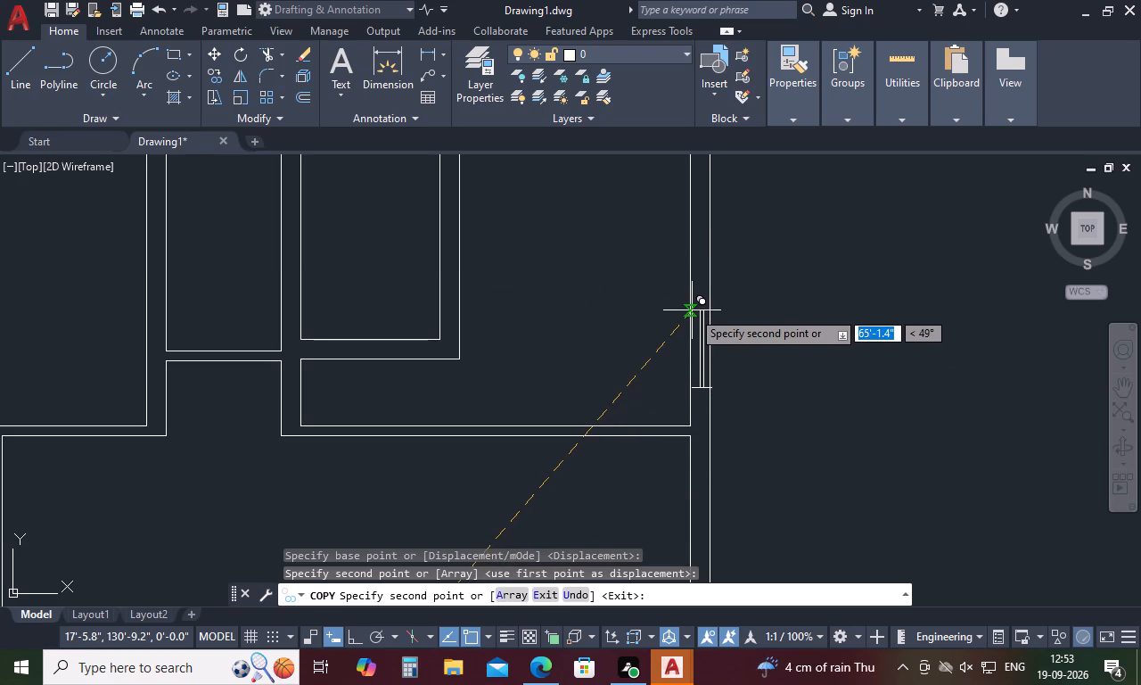
pyautogui.click(692, 310)
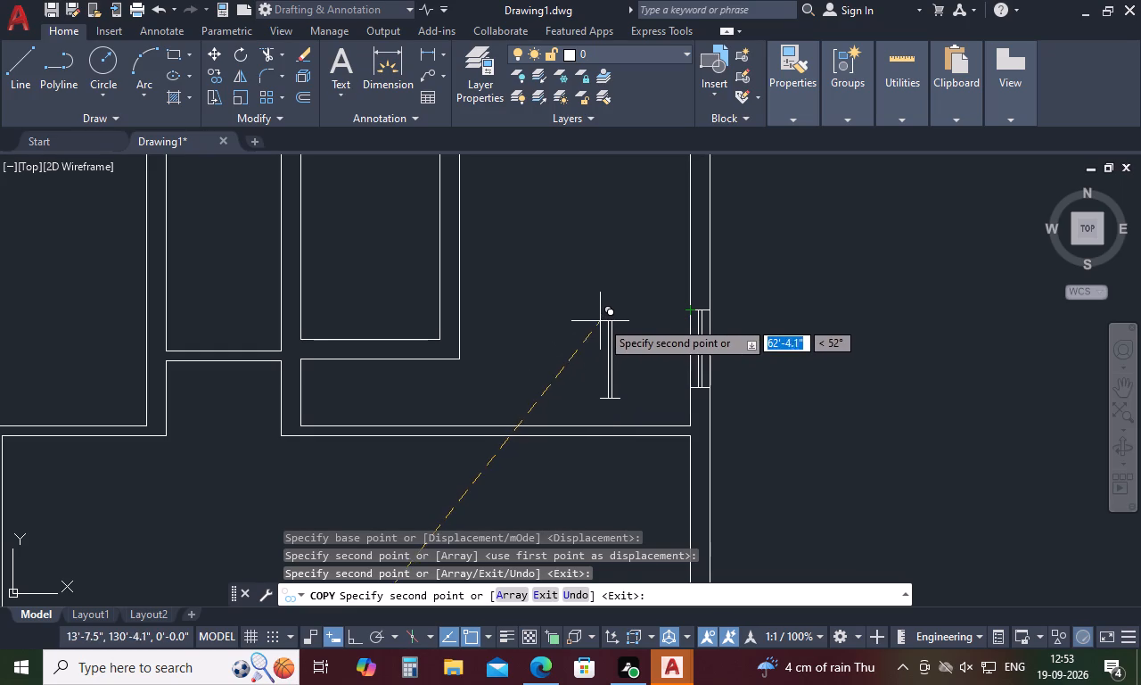
# Place a further window copy near the top of the lower-left room's left wall in the upper plan and finish copying.
pyautogui.scroll(-4, 601, 320)
pyautogui.scroll(4, 492, 395)
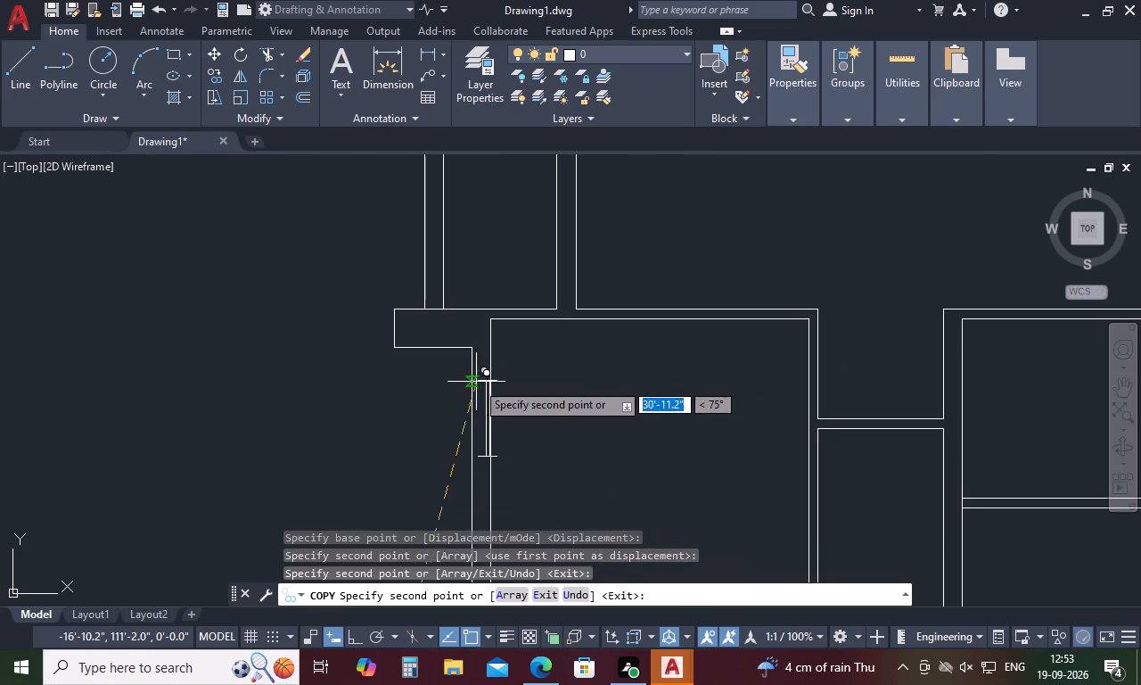
pyautogui.click(472, 367)
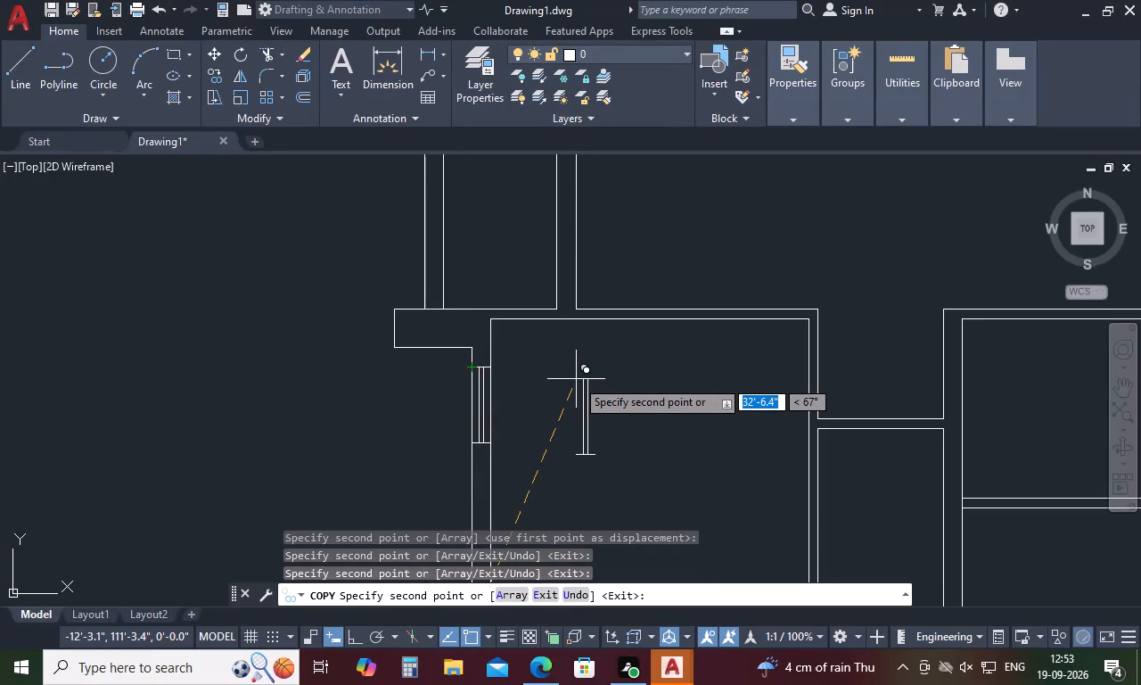
pyautogui.press('Escape')
# Draw a short line across the wall between the curved-corner space and the central hall, at the wall's midpoint.
pyautogui.scroll(-4, 593, 387)
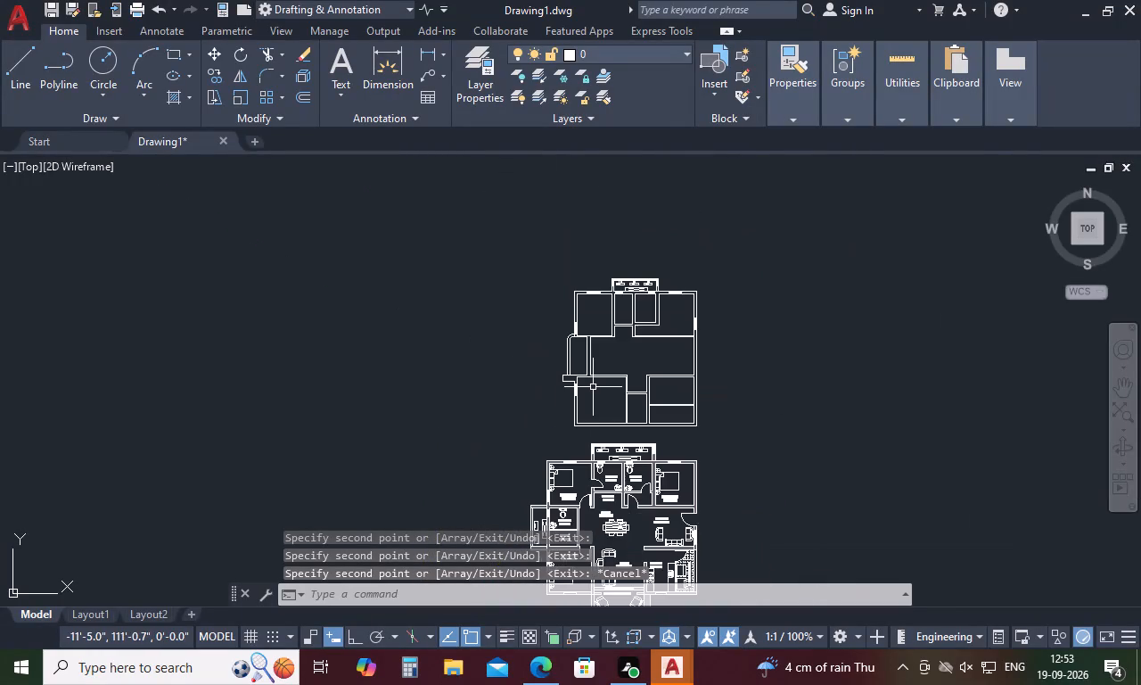
pyautogui.scroll(3, 587, 358)
pyautogui.write('L')
pyautogui.press('space')
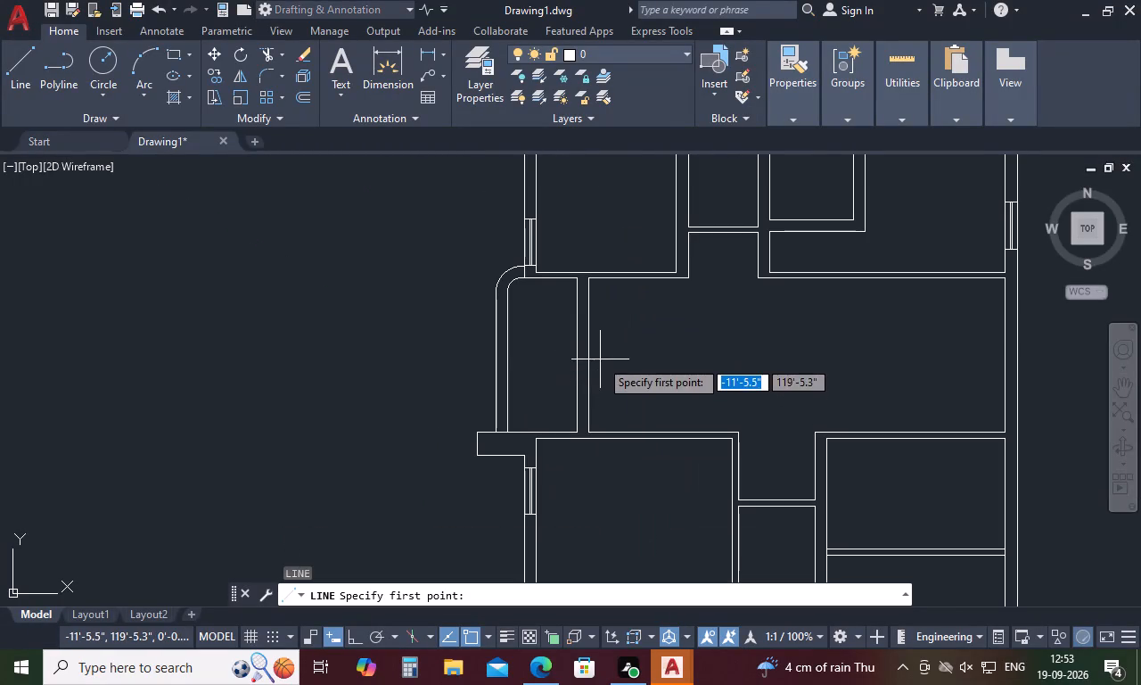
pyautogui.click(574, 357)
pyautogui.click(587, 359)
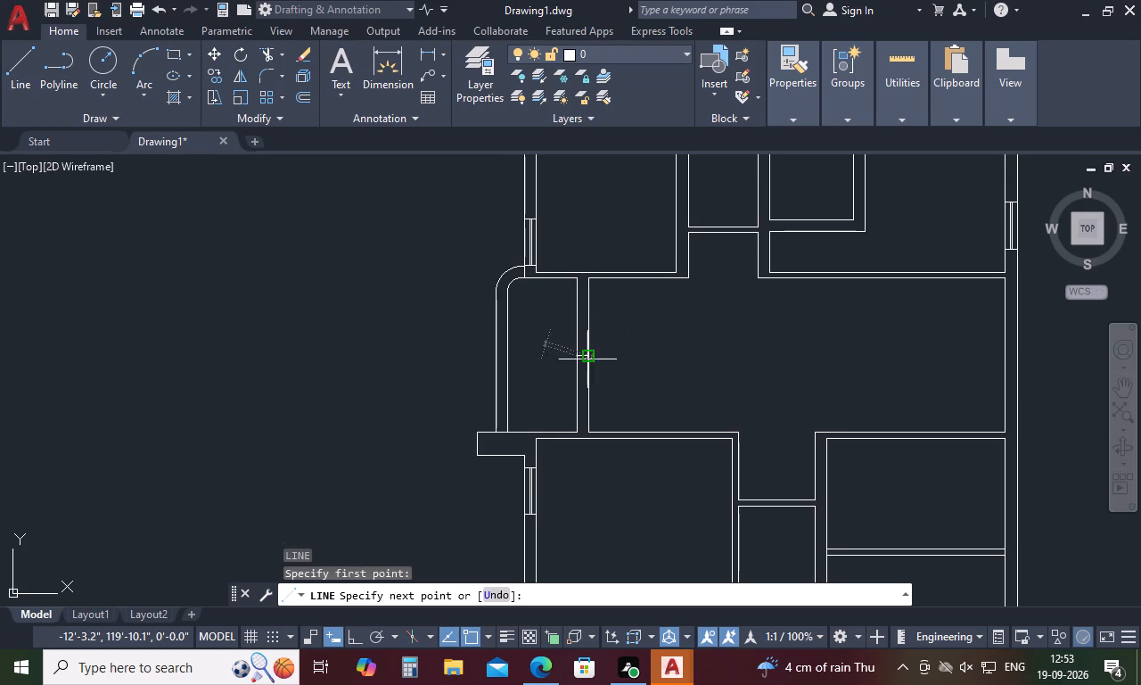
pyautogui.press('Escape')
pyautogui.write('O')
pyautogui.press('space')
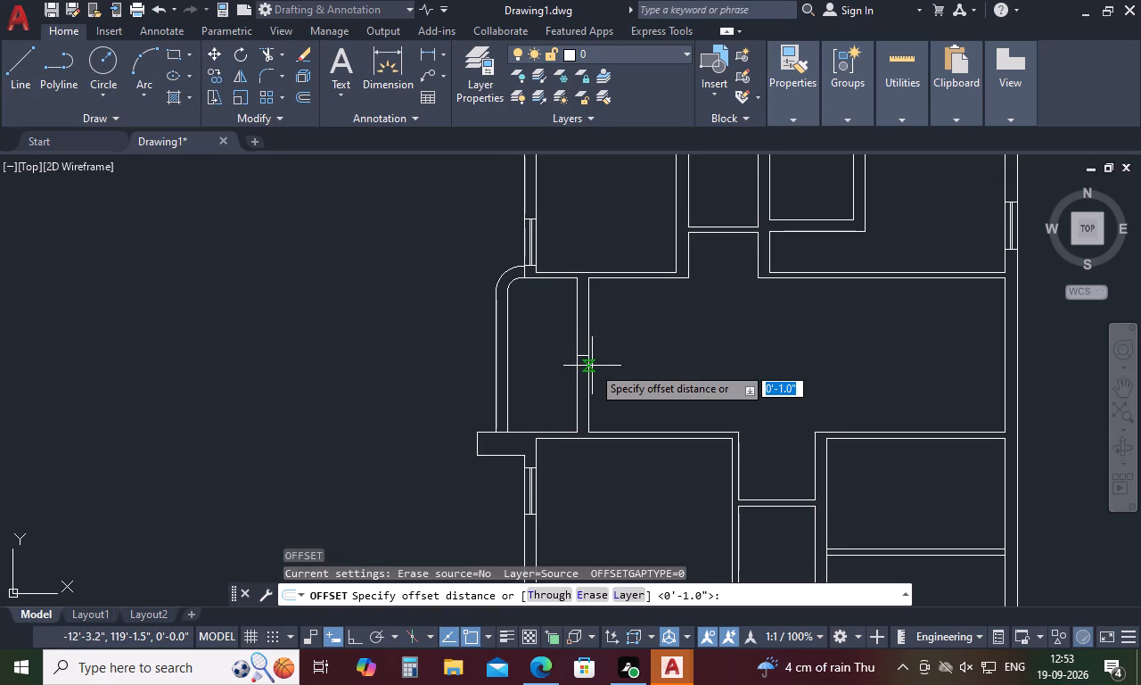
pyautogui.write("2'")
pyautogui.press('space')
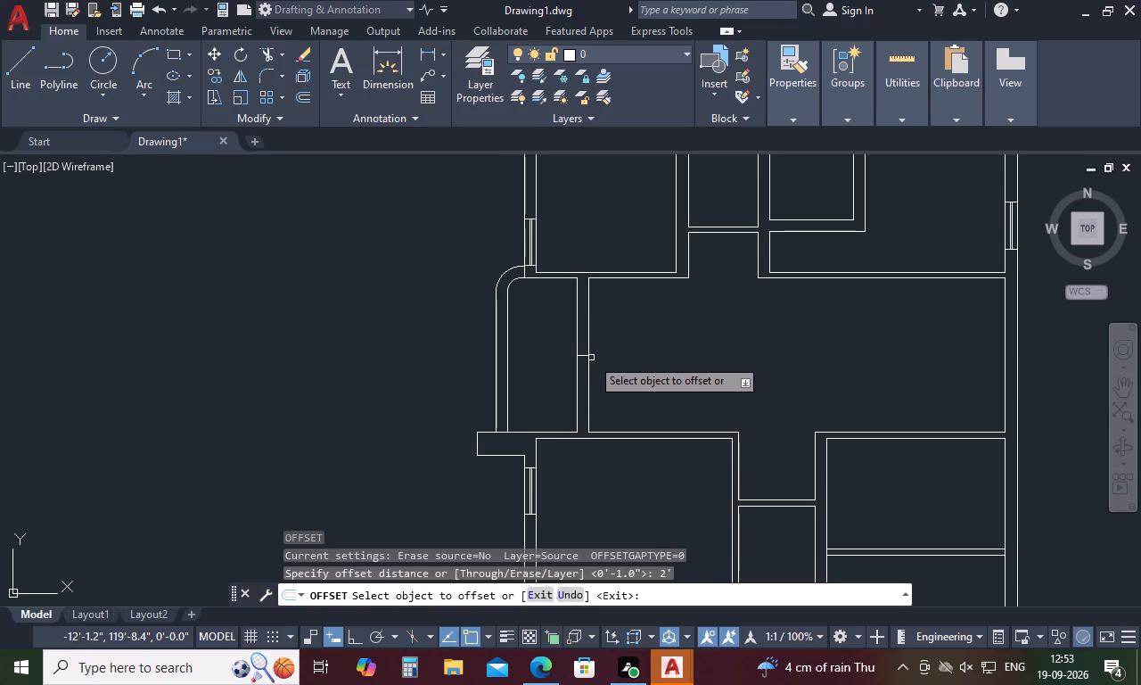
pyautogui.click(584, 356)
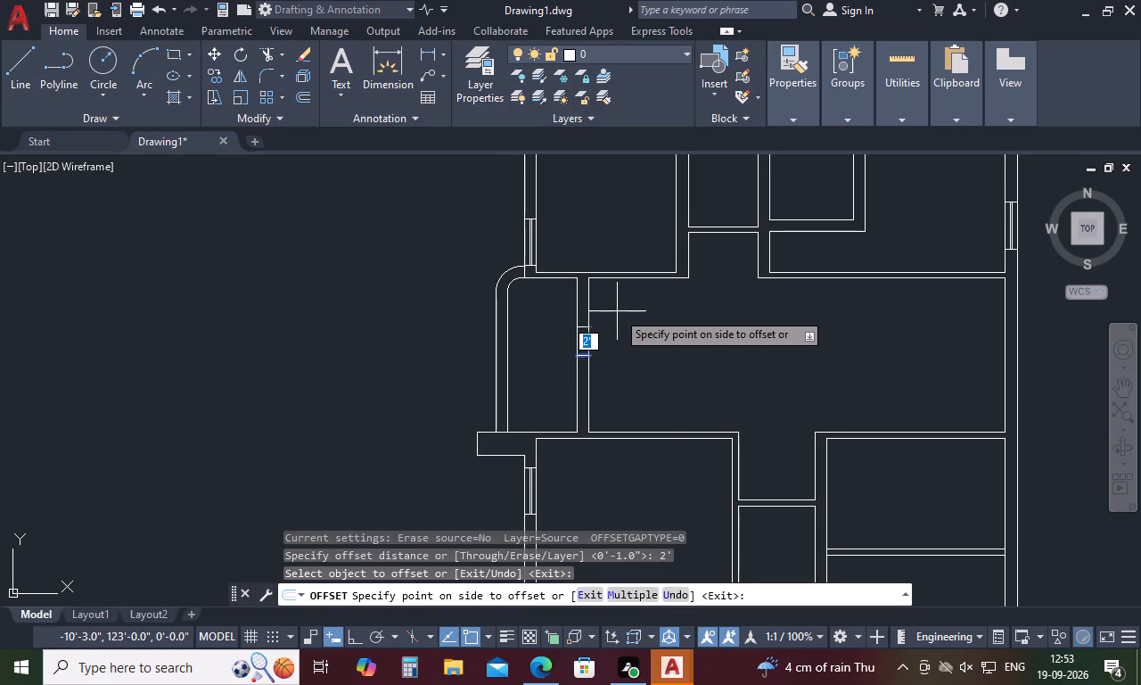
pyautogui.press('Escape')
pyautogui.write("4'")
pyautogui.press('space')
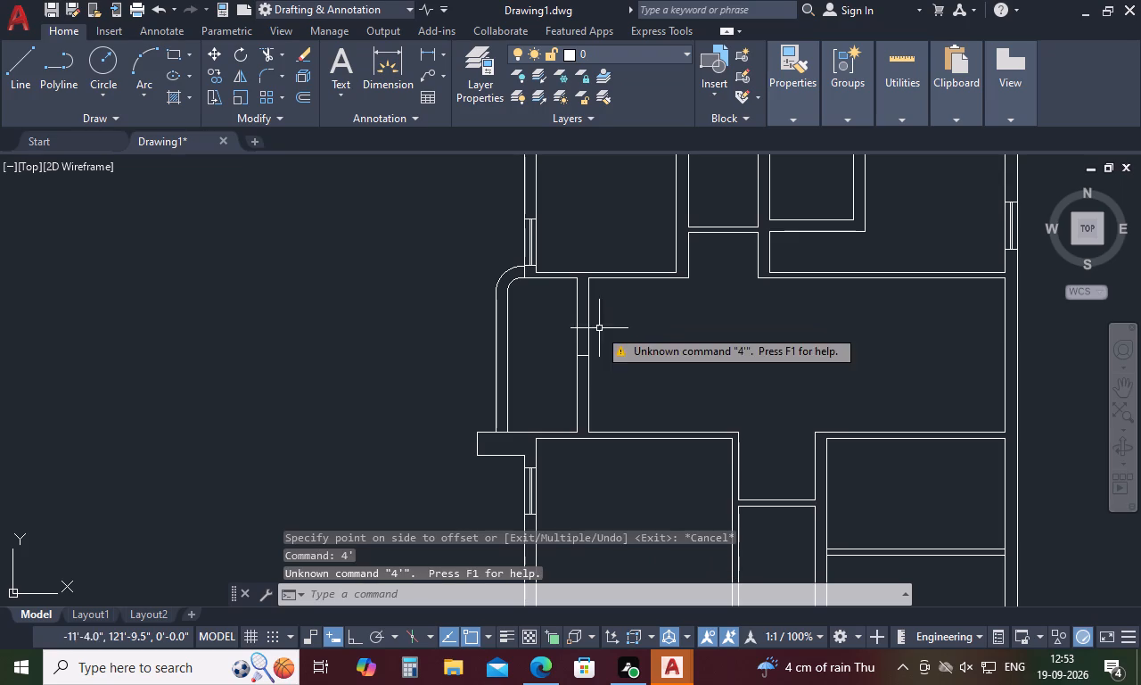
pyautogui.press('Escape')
# Offset the short cross line by 4' both upward and downward within the wall.
pyautogui.write('O')
pyautogui.press('space')
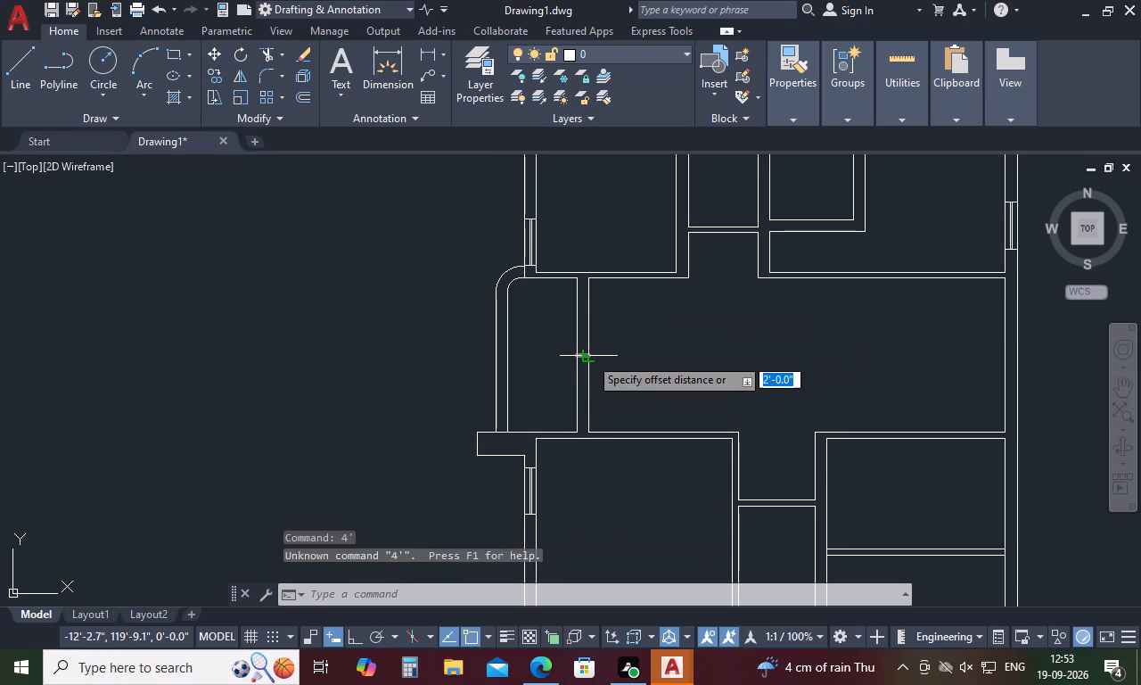
pyautogui.write("4'")
pyautogui.press('space')
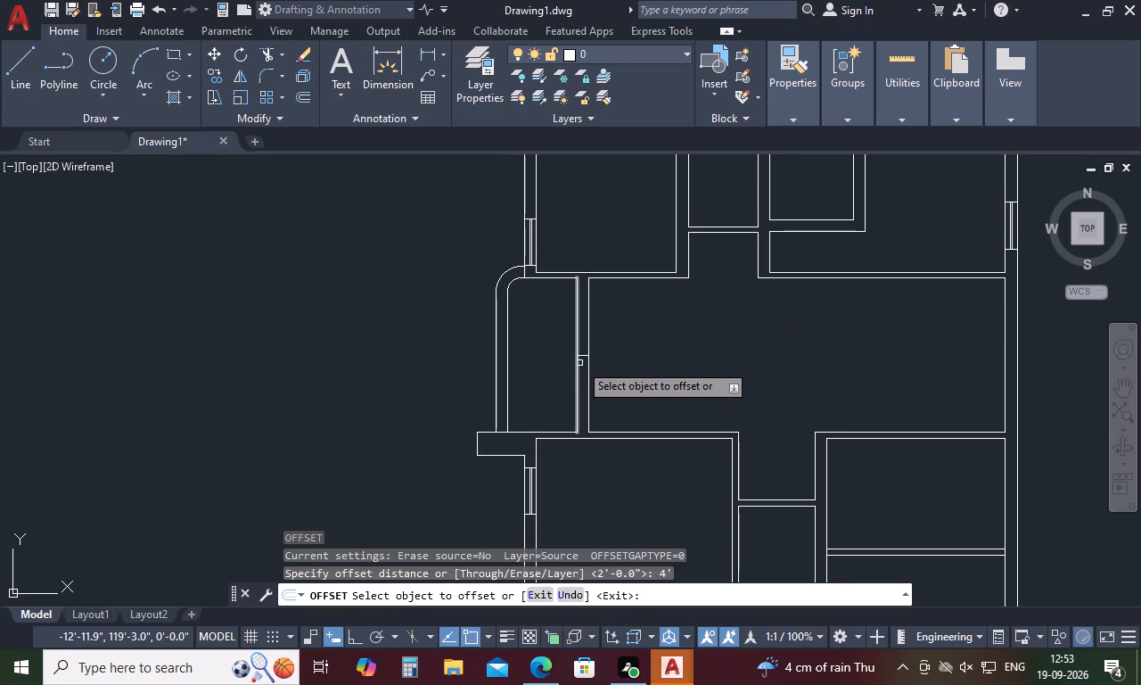
pyautogui.click(584, 355)
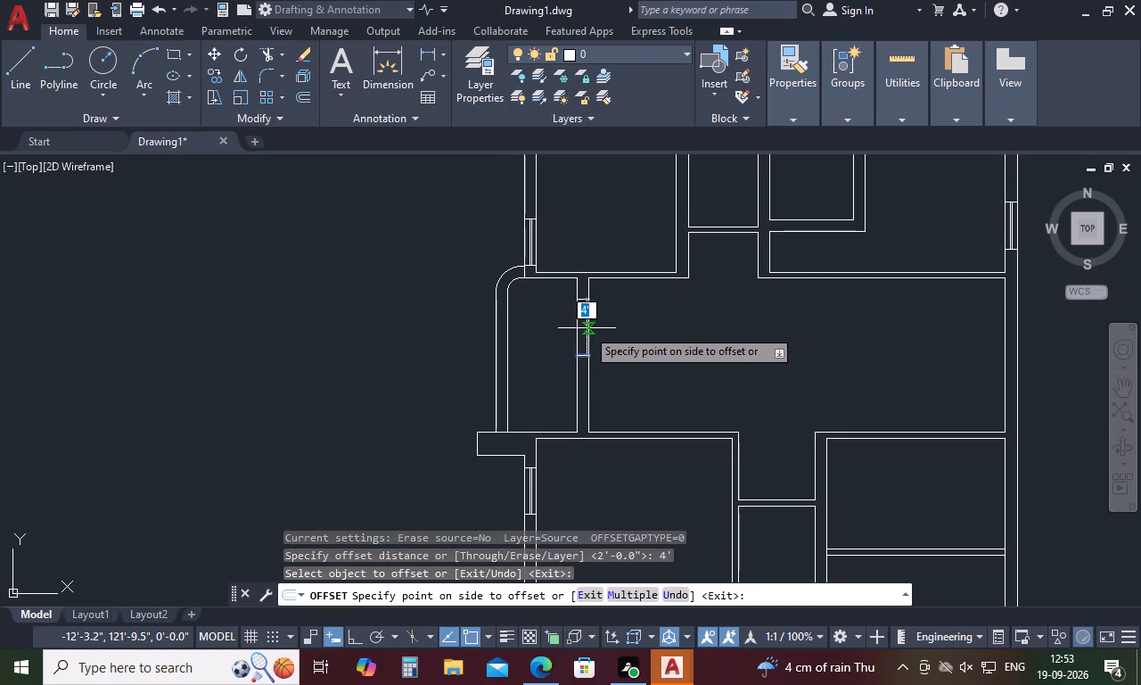
pyautogui.click(587, 328)
pyautogui.click(582, 357)
pyautogui.click(581, 398)
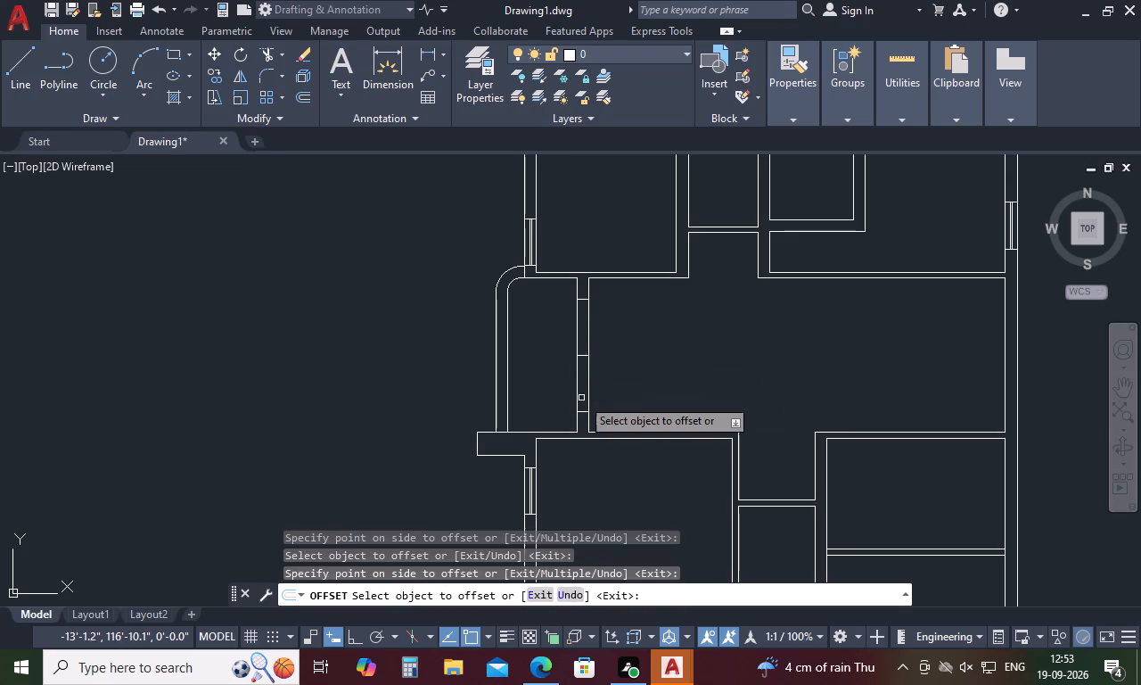
pyautogui.press('Escape')
# Draw an 8' vertical line along the wall's centre, joining the midpoints of the upper and lower cross lines.
pyautogui.write('L')
pyautogui.press('space')
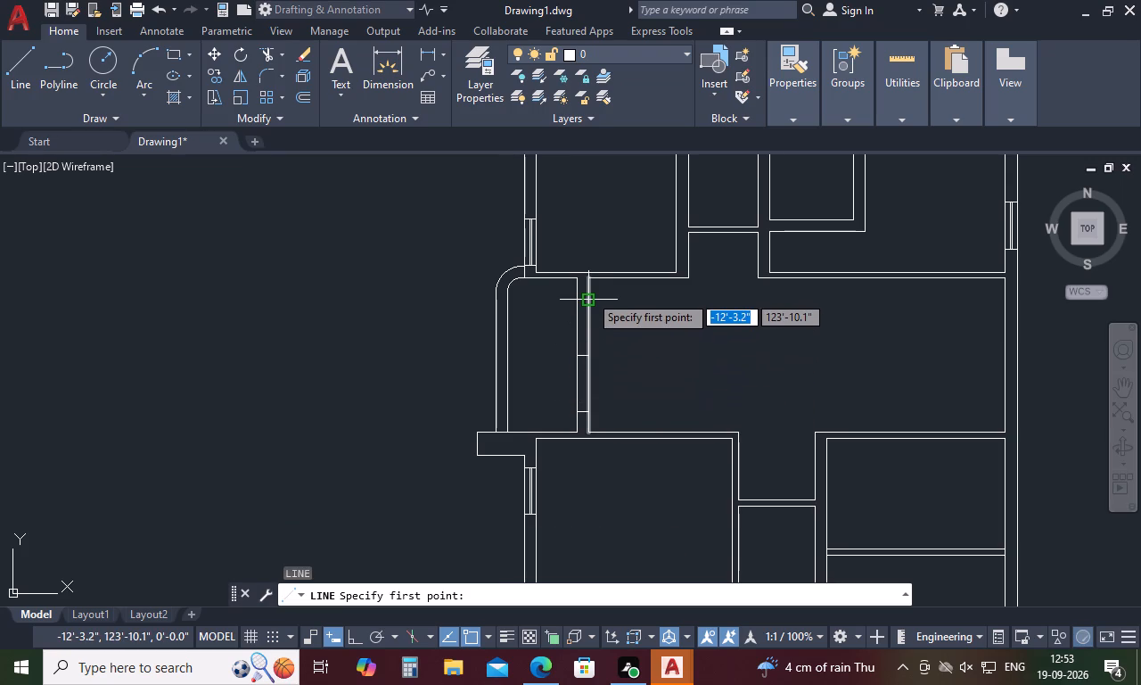
pyautogui.click(586, 294)
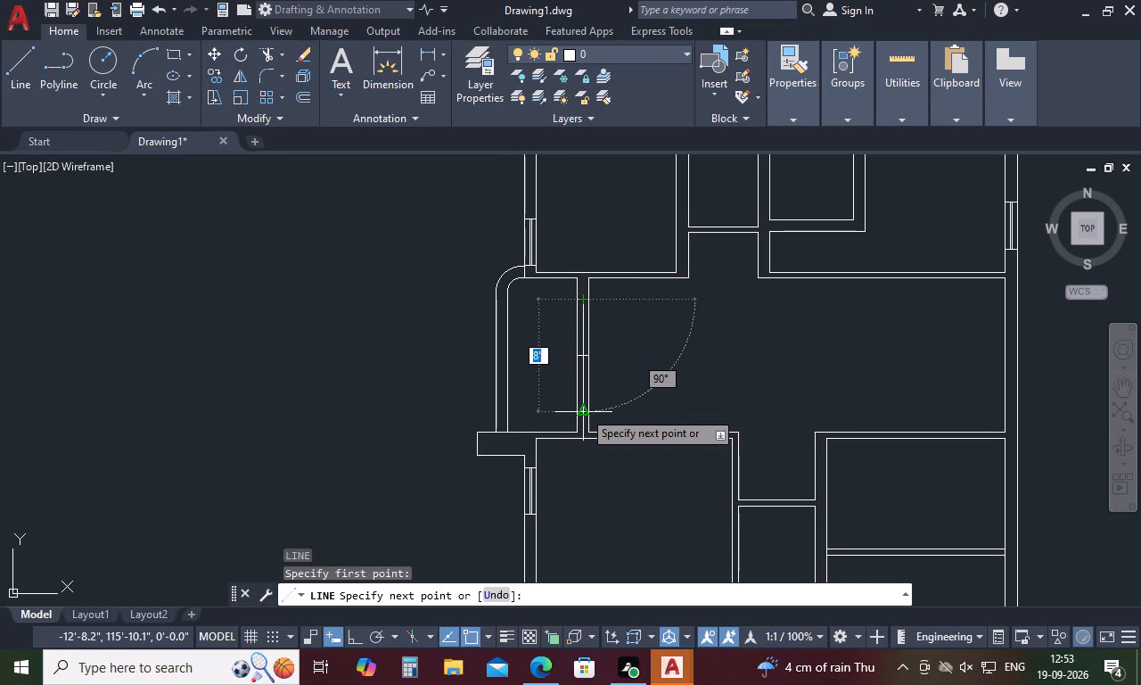
pyautogui.click(583, 410)
pyautogui.press('Escape')
# Offset the vertical centre line by 1" to both sides within the wall opening.
pyautogui.press('o')
pyautogui.press('space')
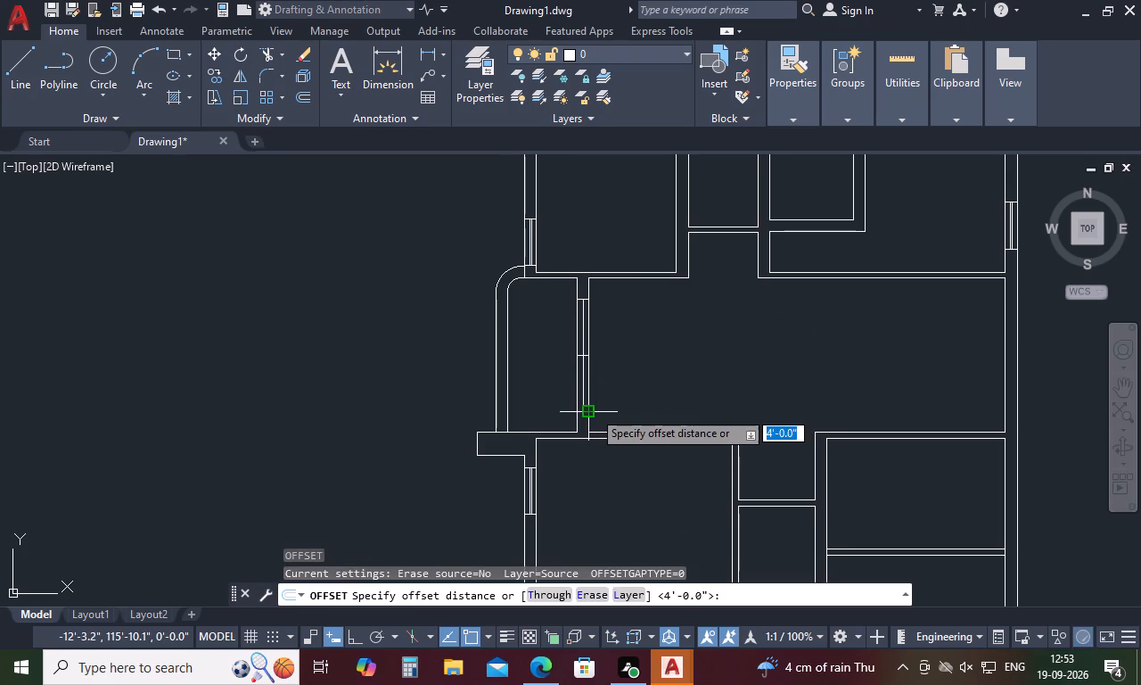
pyautogui.write('1')
pyautogui.press('space')
pyautogui.scroll(3, 580, 364)
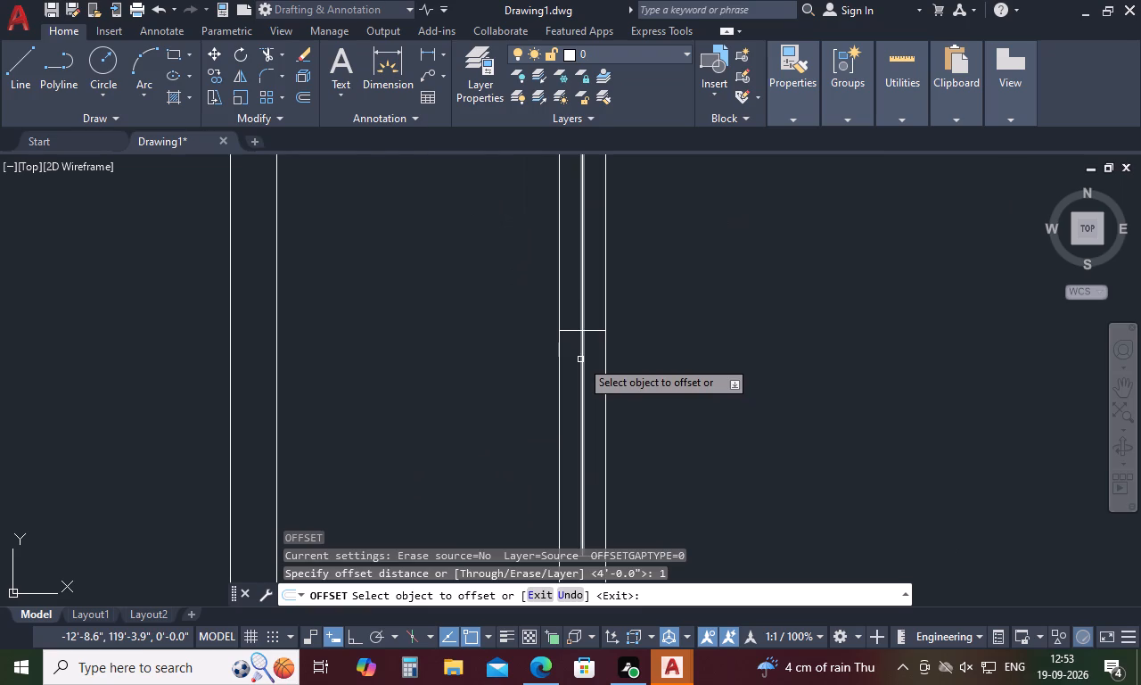
pyautogui.click(580, 359)
pyautogui.click(593, 351)
pyautogui.click(580, 367)
pyautogui.click(562, 374)
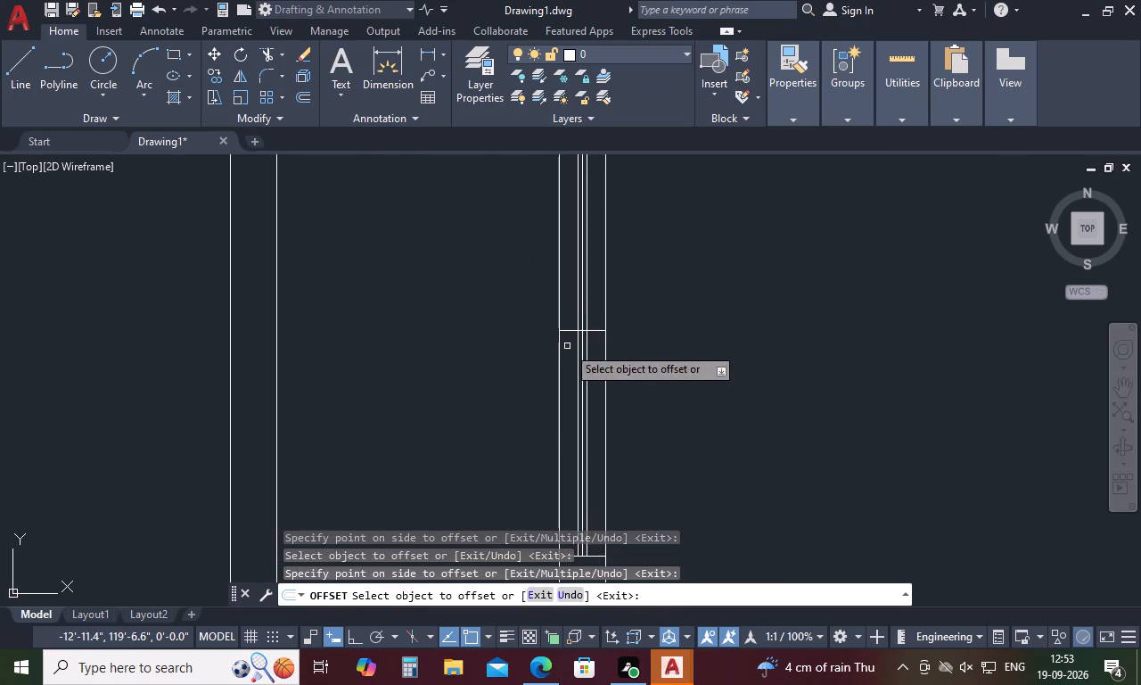
pyautogui.press('Escape')
# Delete the middle cross line and the original vertical centre line, leaving the two offset lines in the opening.
pyautogui.click(570, 329)
pyautogui.scroll(-3, 570, 324)
pyautogui.press('Delete')
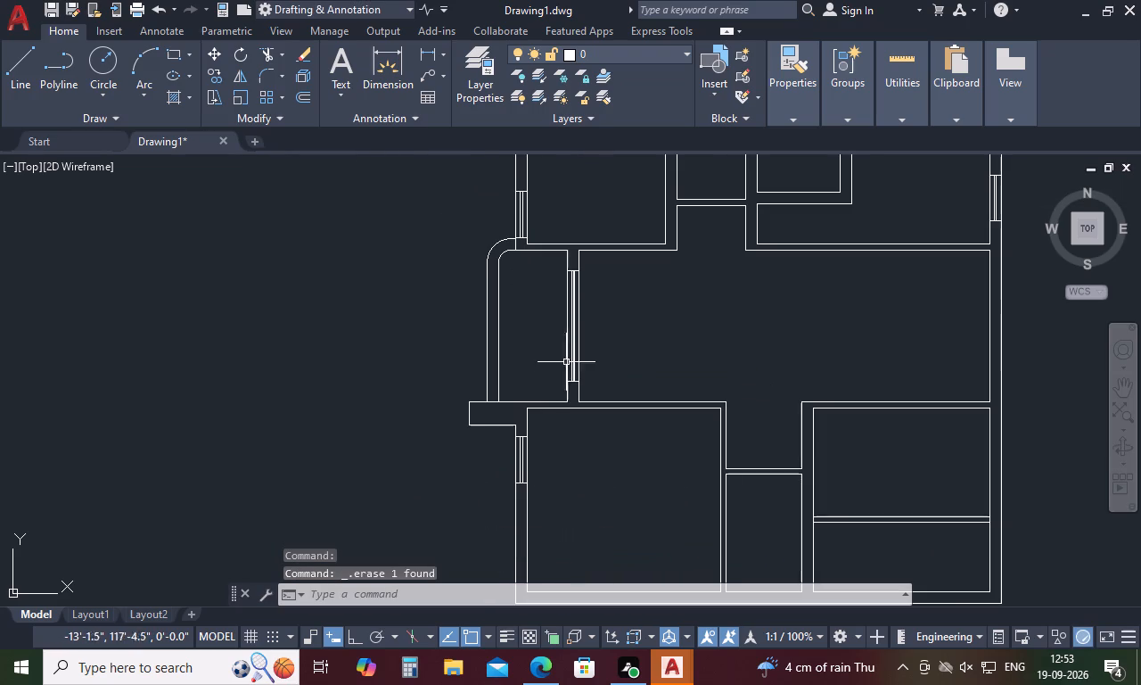
pyautogui.scroll(6, 567, 371)
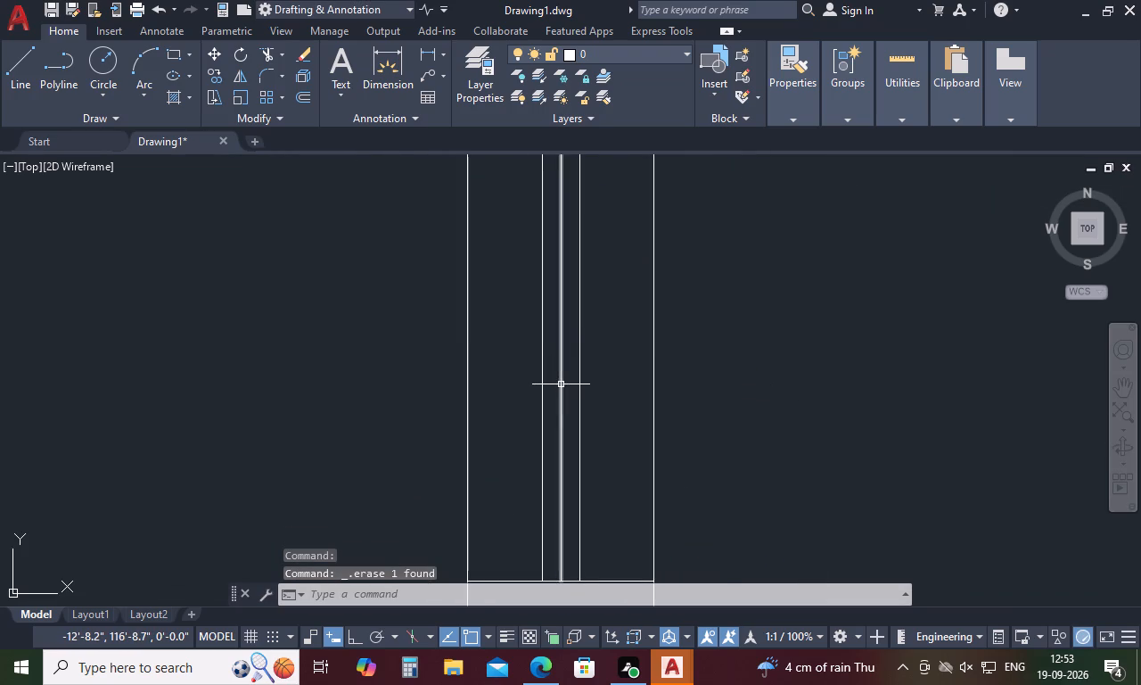
pyautogui.click(561, 384)
pyautogui.press('Delete')
pyautogui.scroll(-6, 557, 384)
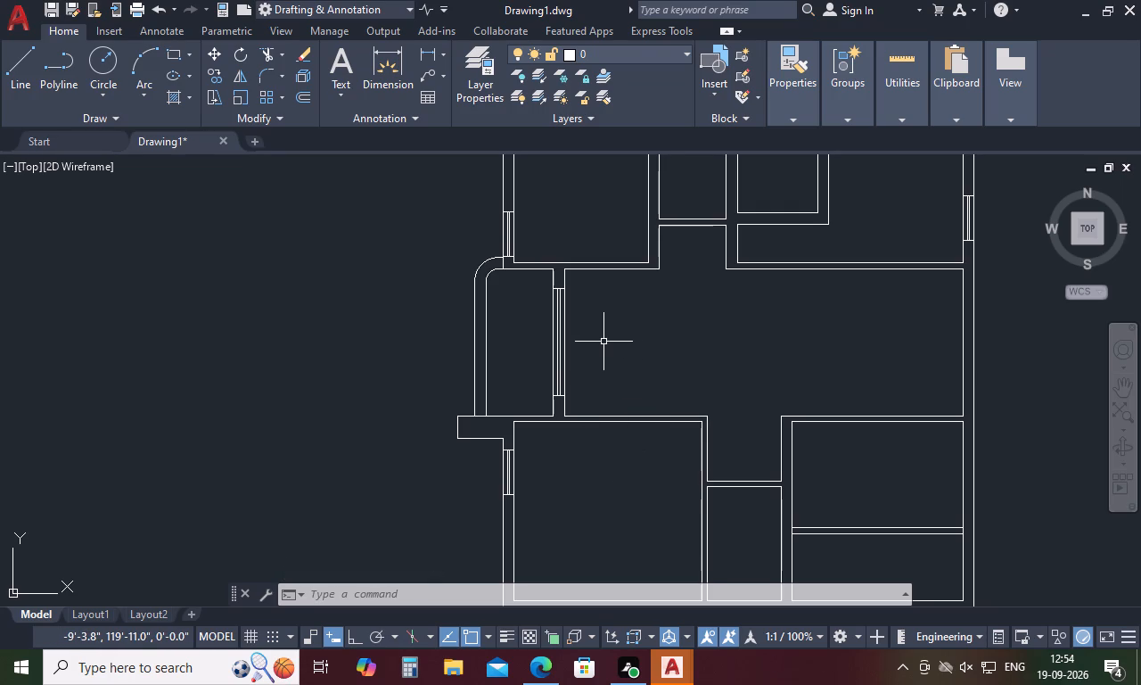
pyautogui.press('Escape')
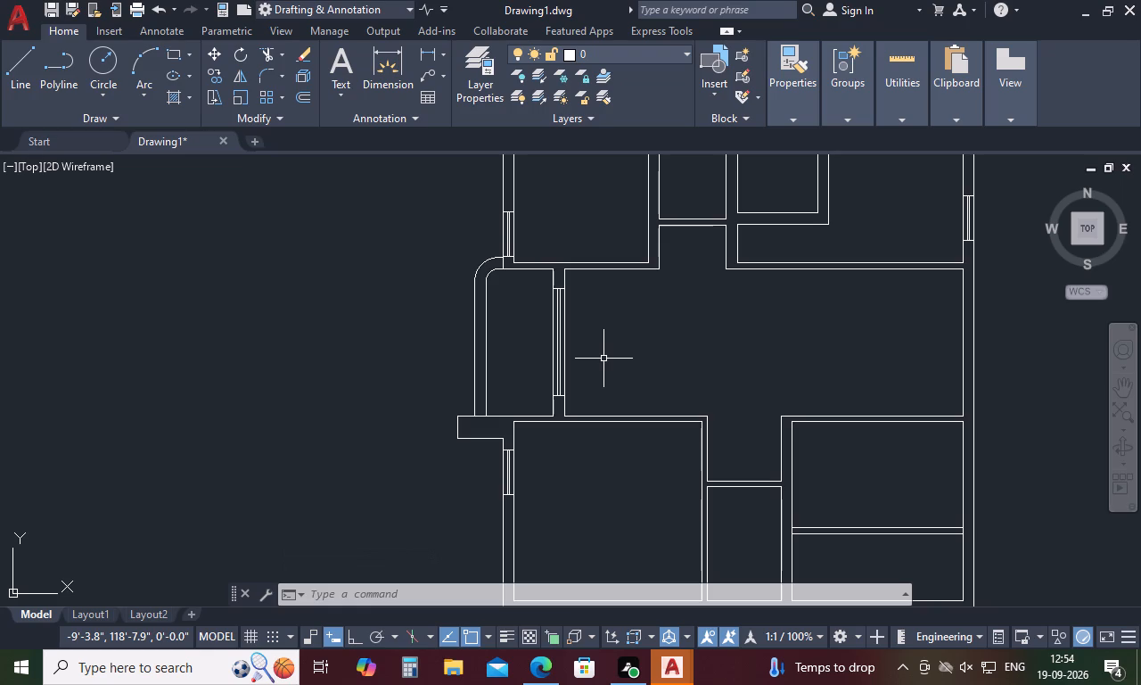
# Copy the window in the top-left room's top wall into the lower-left room's bottom wall, near that room's right end.
pyautogui.scroll(-2, 603, 359)
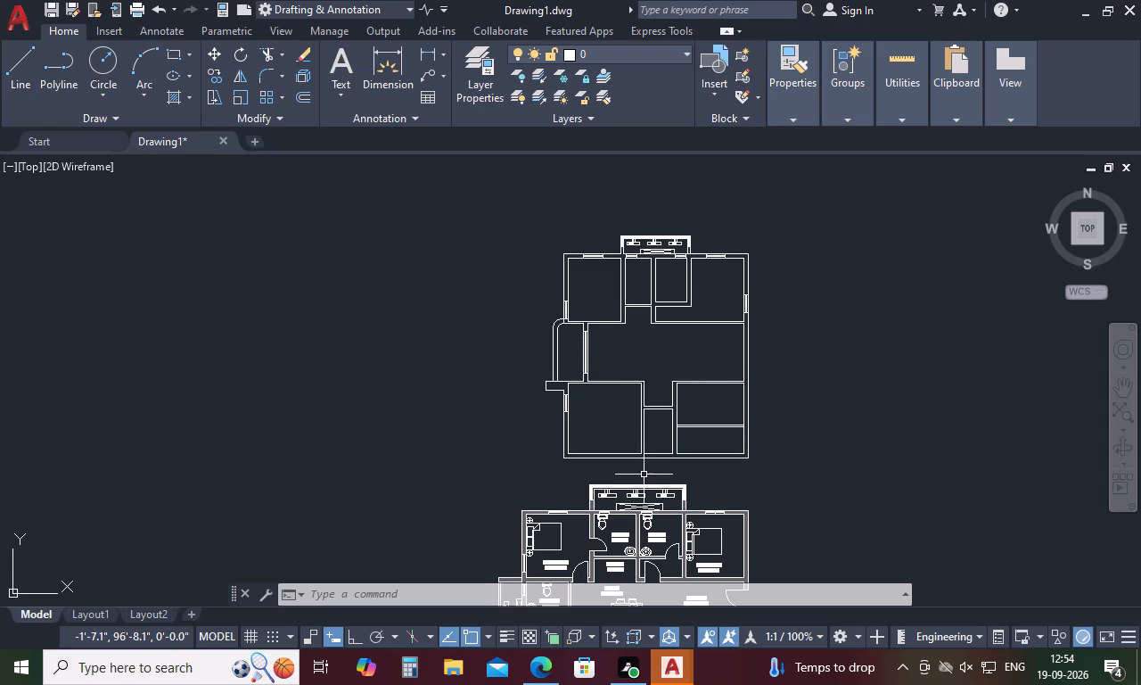
pyautogui.scroll(3, 578, 249)
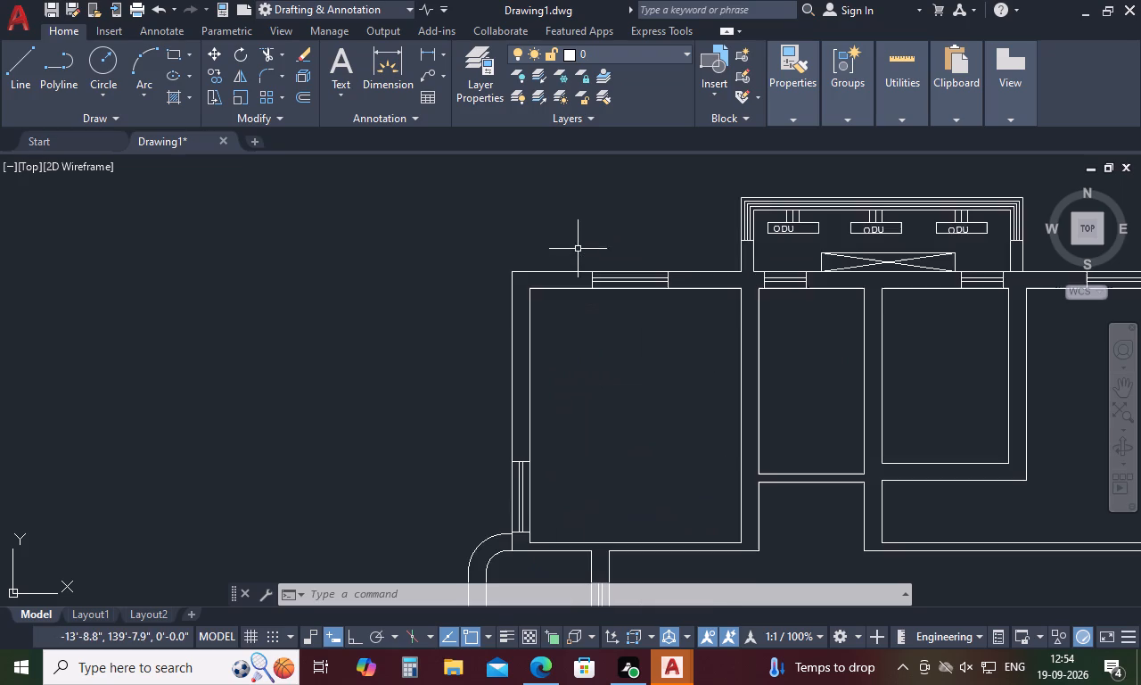
pyautogui.scroll(4, 601, 257)
pyautogui.moveTo(702, 392); pyautogui.dragTo(468, 380)
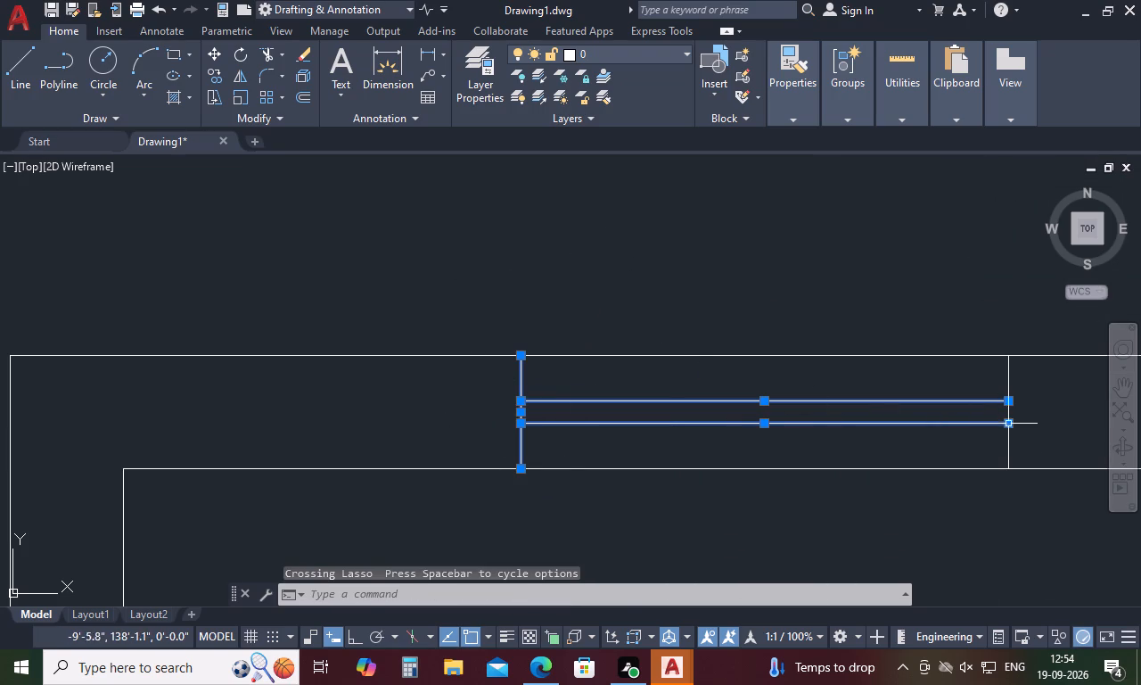
pyautogui.moveTo(1046, 424); pyautogui.dragTo(945, 439)
pyautogui.rightClick(678, 293)
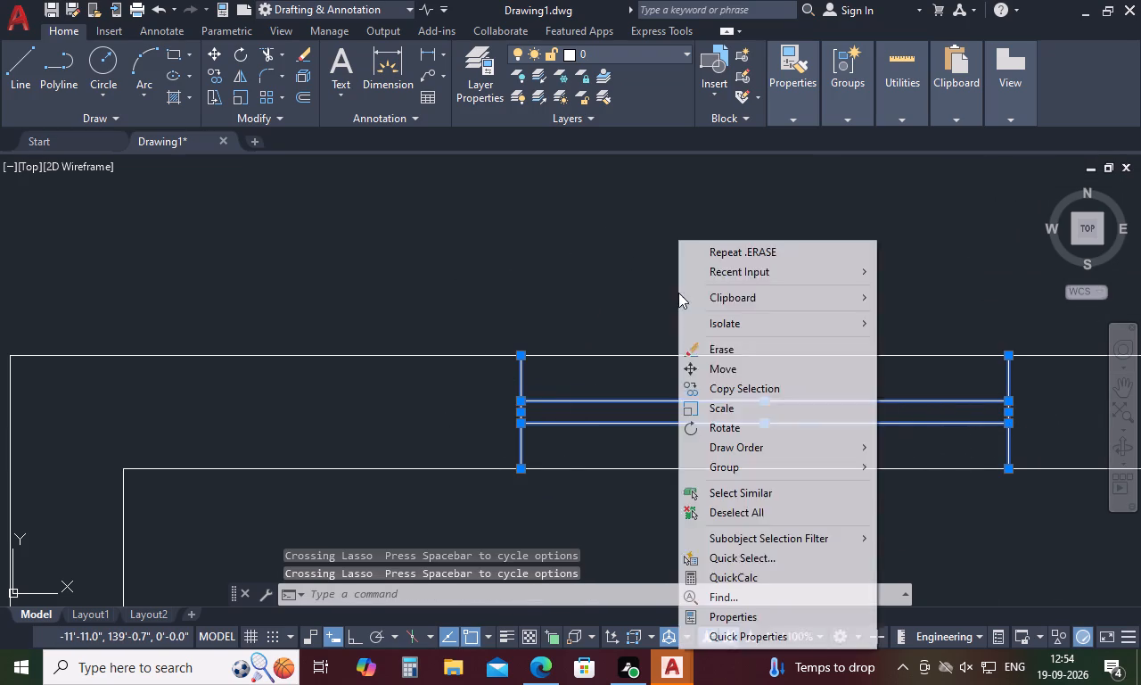
pyautogui.click(702, 383)
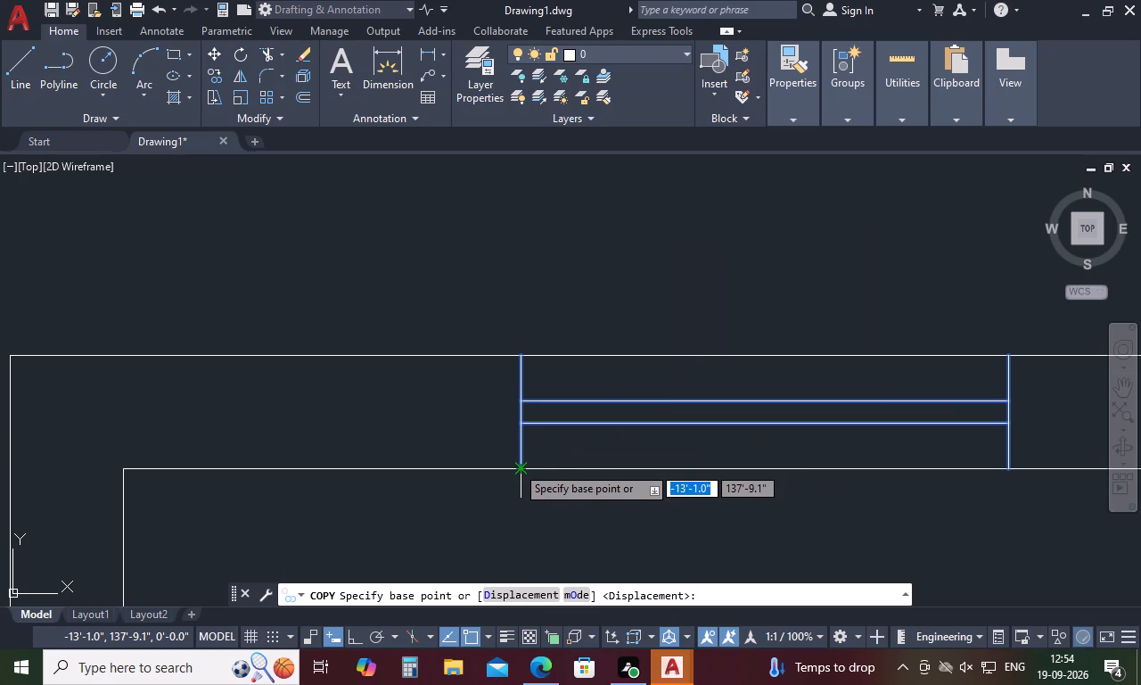
pyautogui.click(516, 466)
pyautogui.scroll(-8, 523, 366)
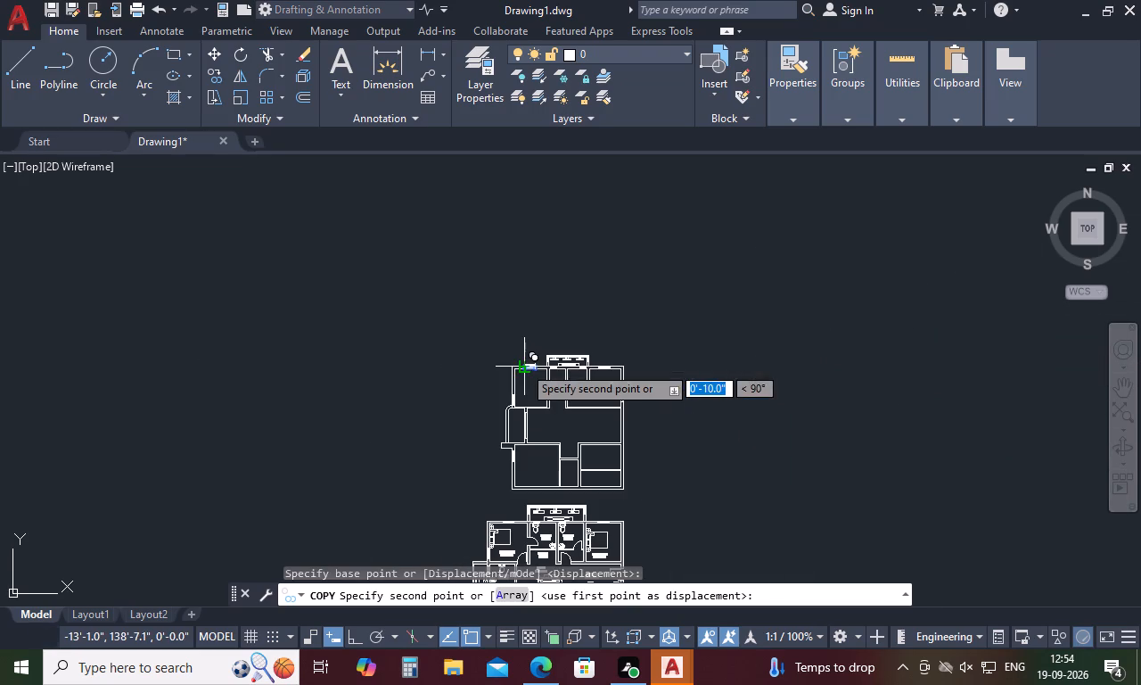
pyautogui.scroll(4, 529, 490)
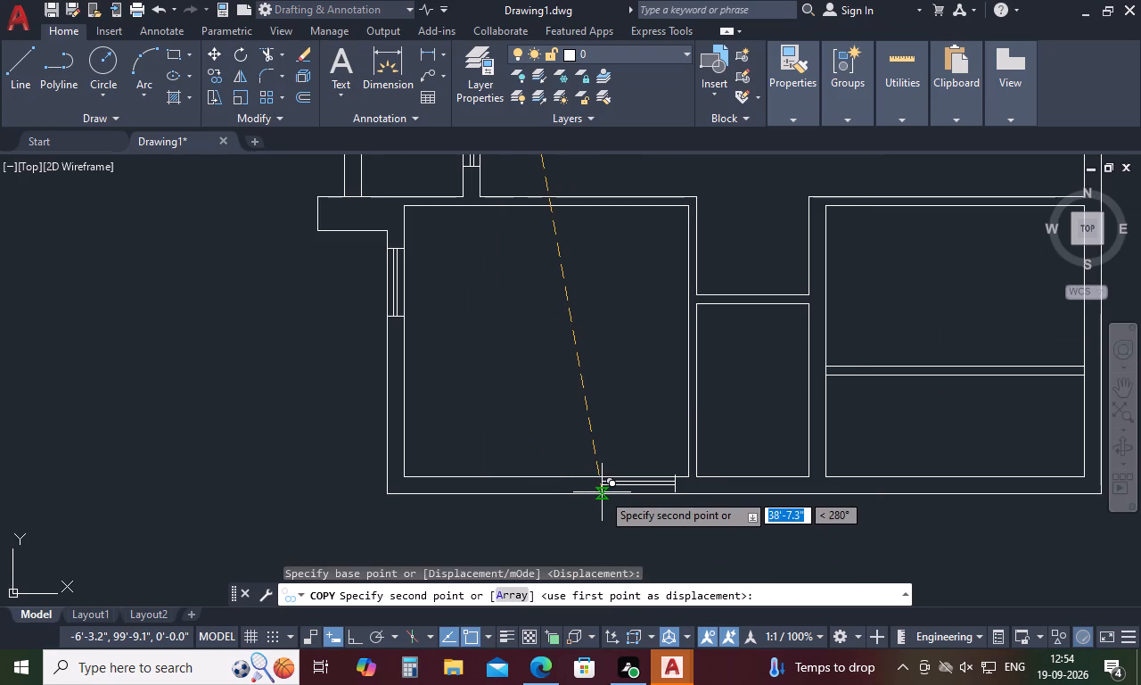
pyautogui.scroll(3, 610, 501)
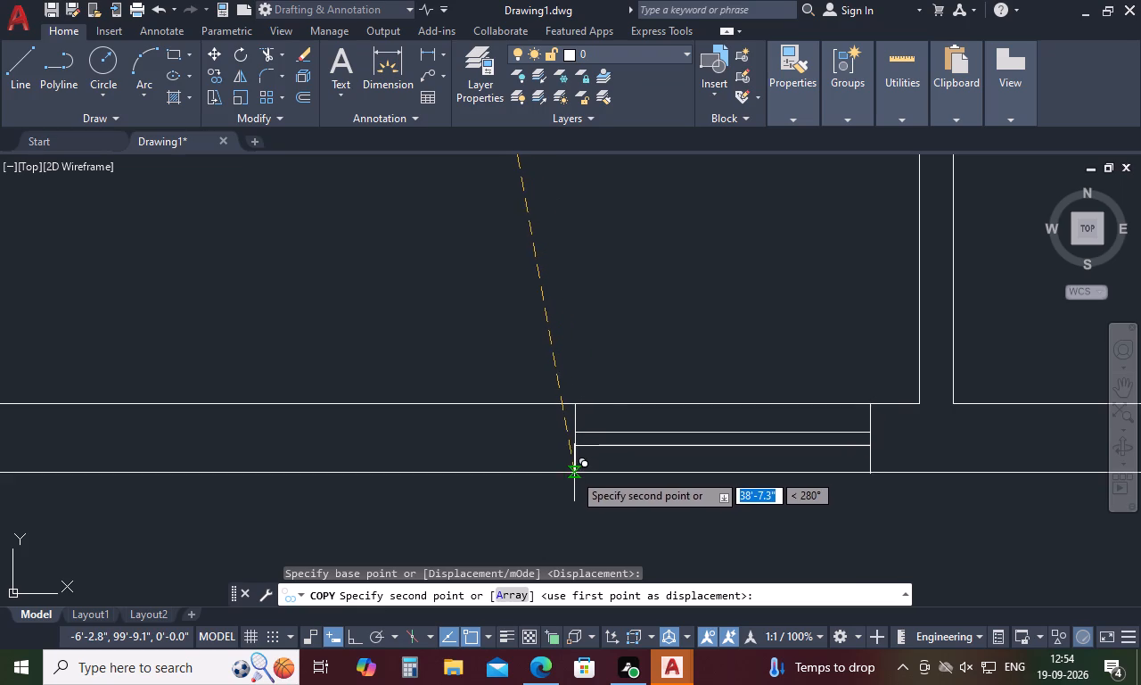
pyautogui.scroll(4, 568, 470)
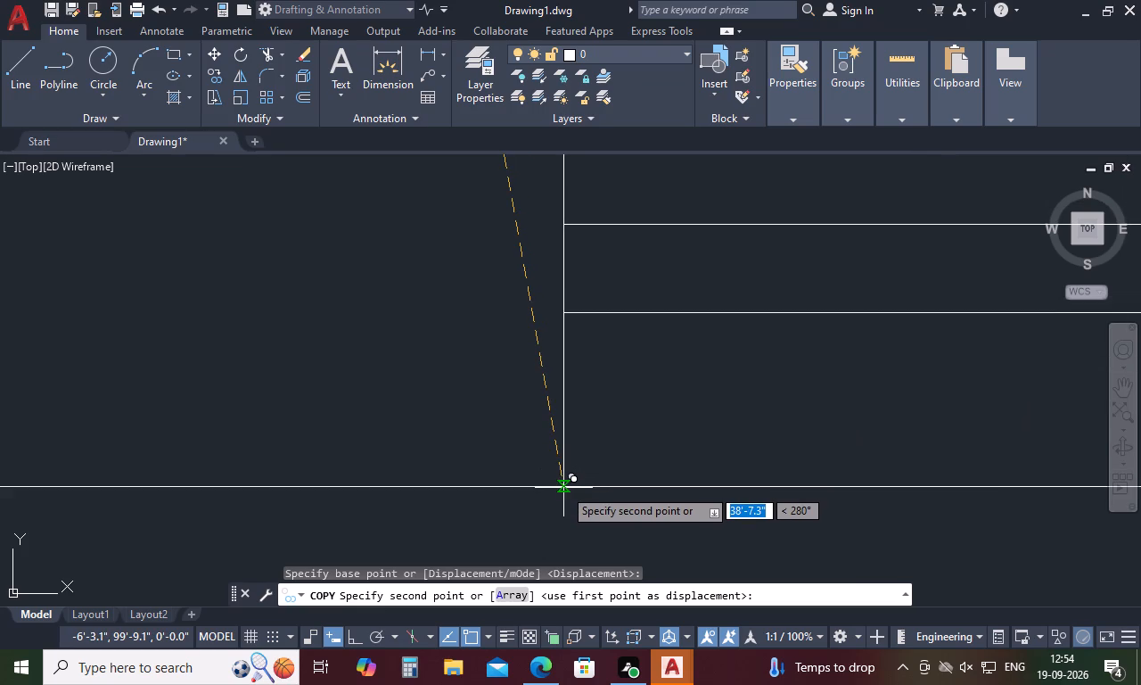
pyautogui.click(563, 485)
pyautogui.scroll(-4, 415, 468)
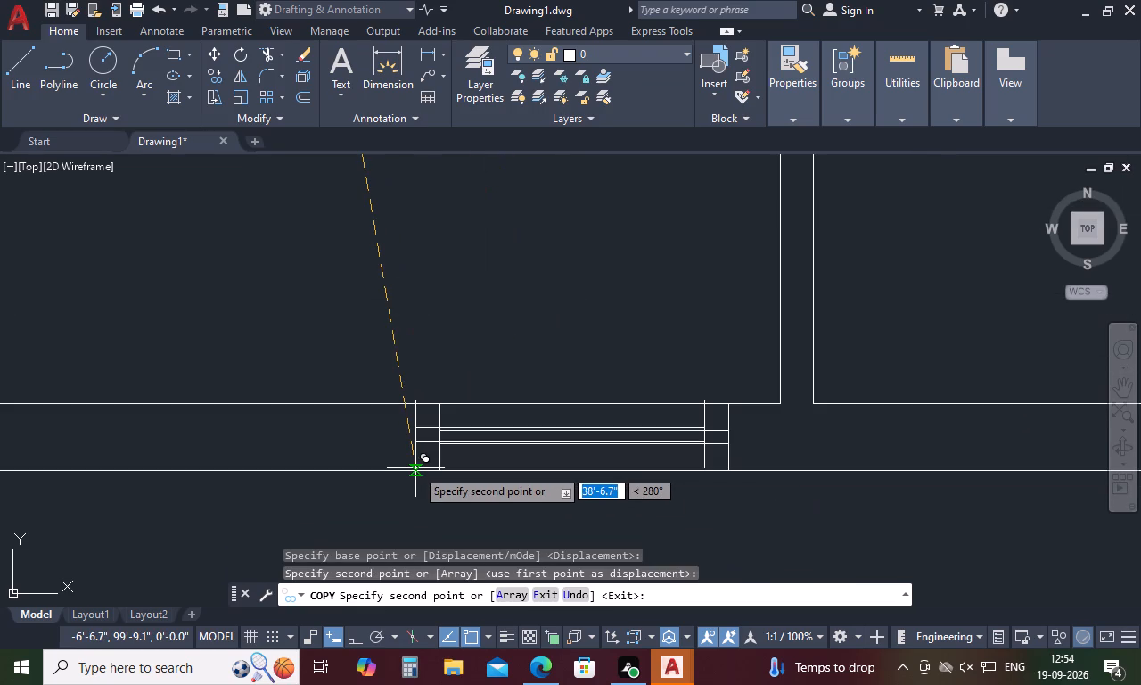
pyautogui.scroll(-3, 415, 468)
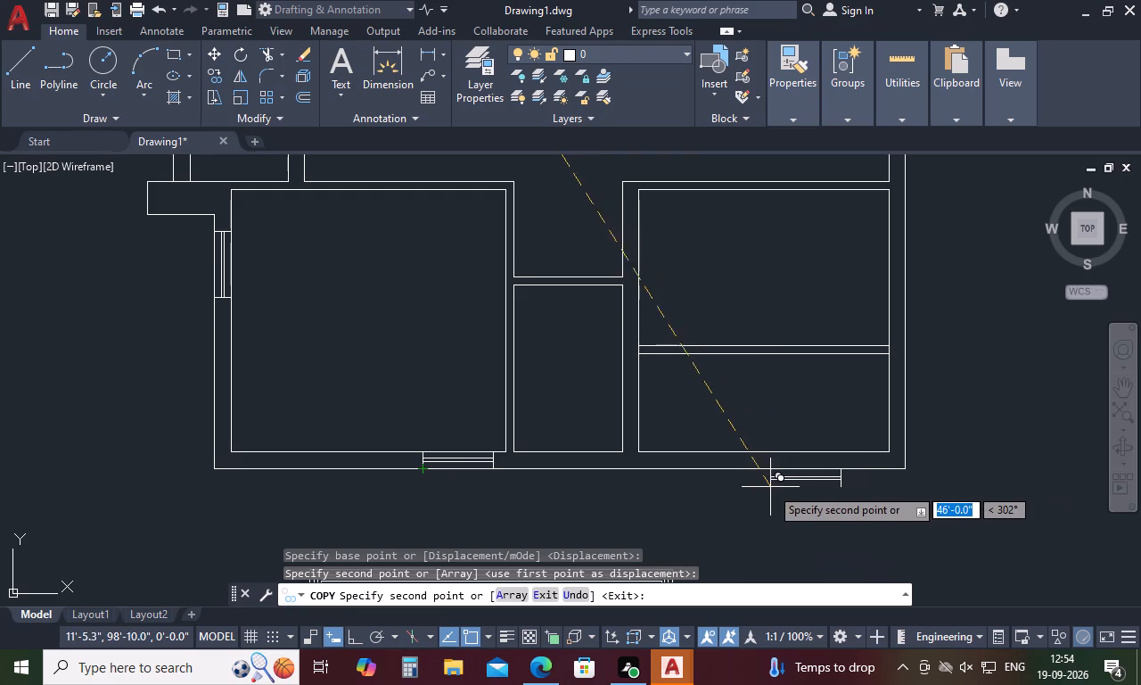
pyautogui.press('Escape')
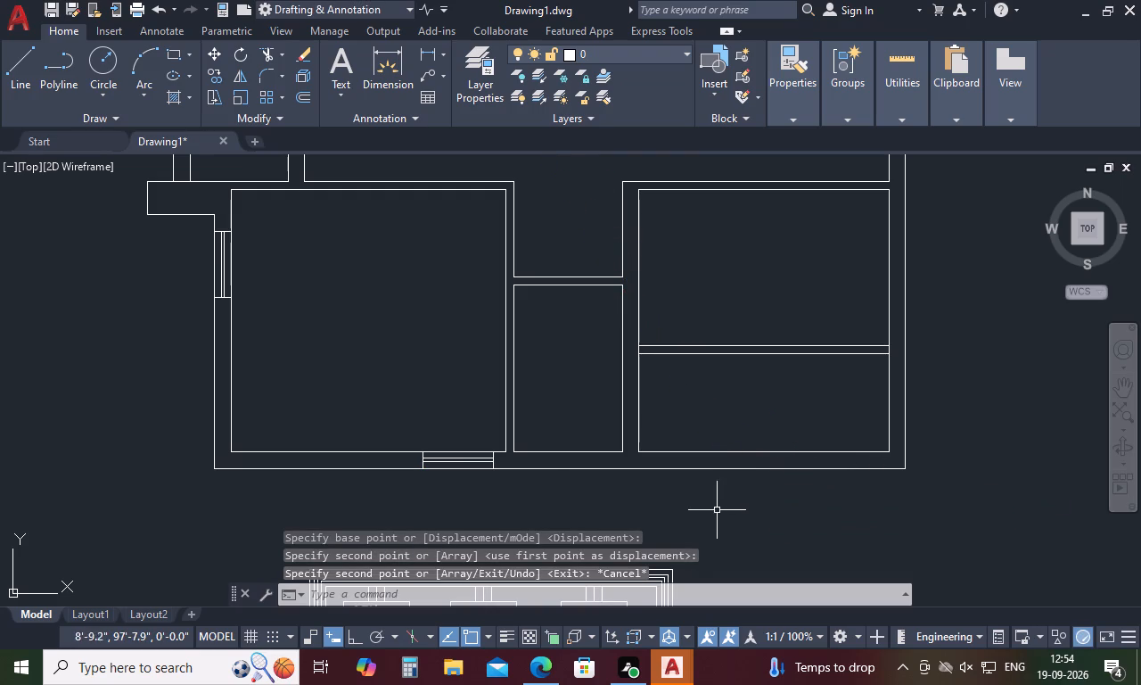
# Copy the small window left of the crossed shaft into the bottom wall of the narrow room beside the lower-left room.
pyautogui.scroll(-3, 628, 489)
pyautogui.scroll(4, 592, 291)
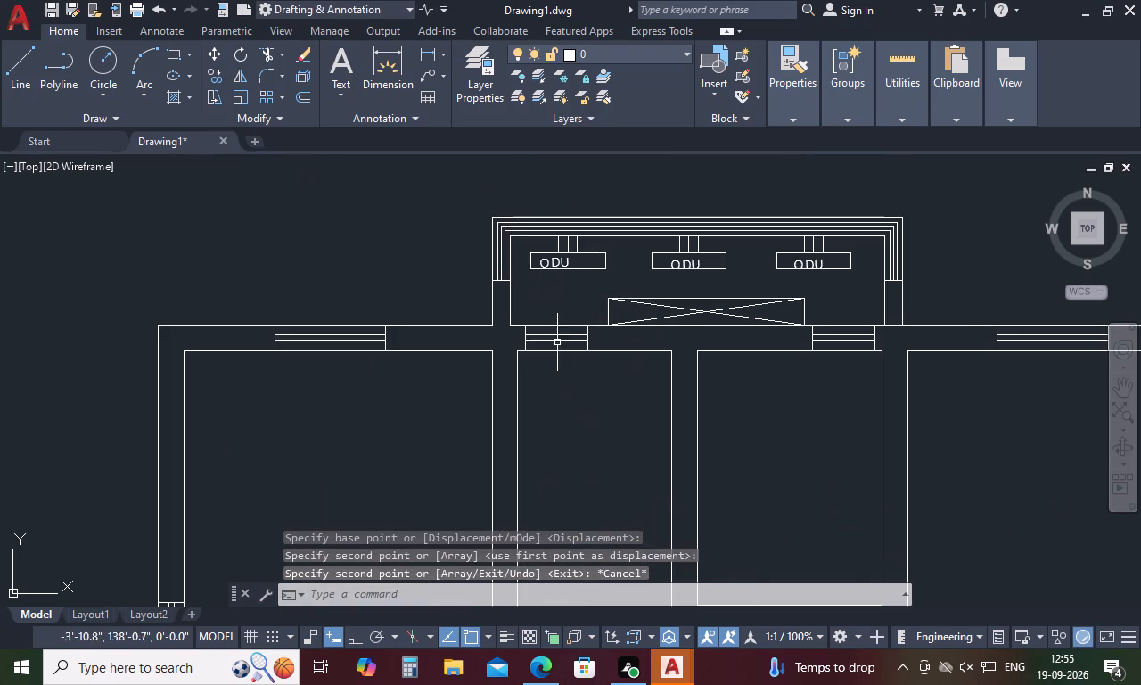
pyautogui.scroll(2, 547, 345)
pyautogui.moveTo(693, 316); pyautogui.dragTo(608, 337)
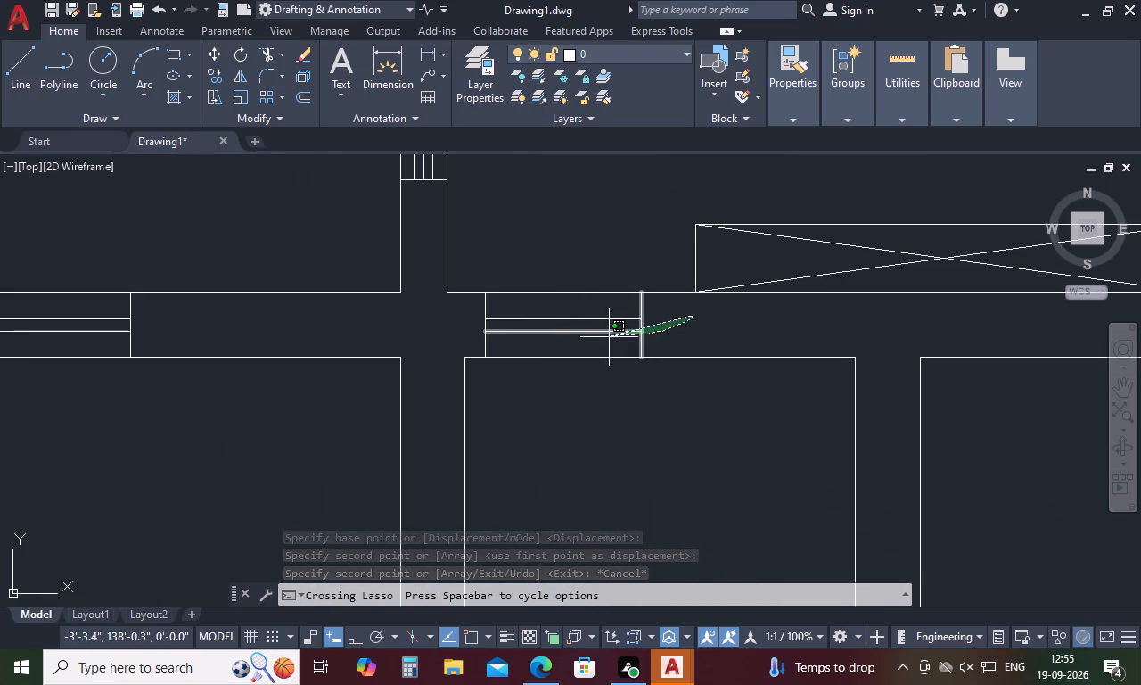
pyautogui.moveTo(608, 337); pyautogui.dragTo(475, 318)
pyautogui.rightClick(475, 318)
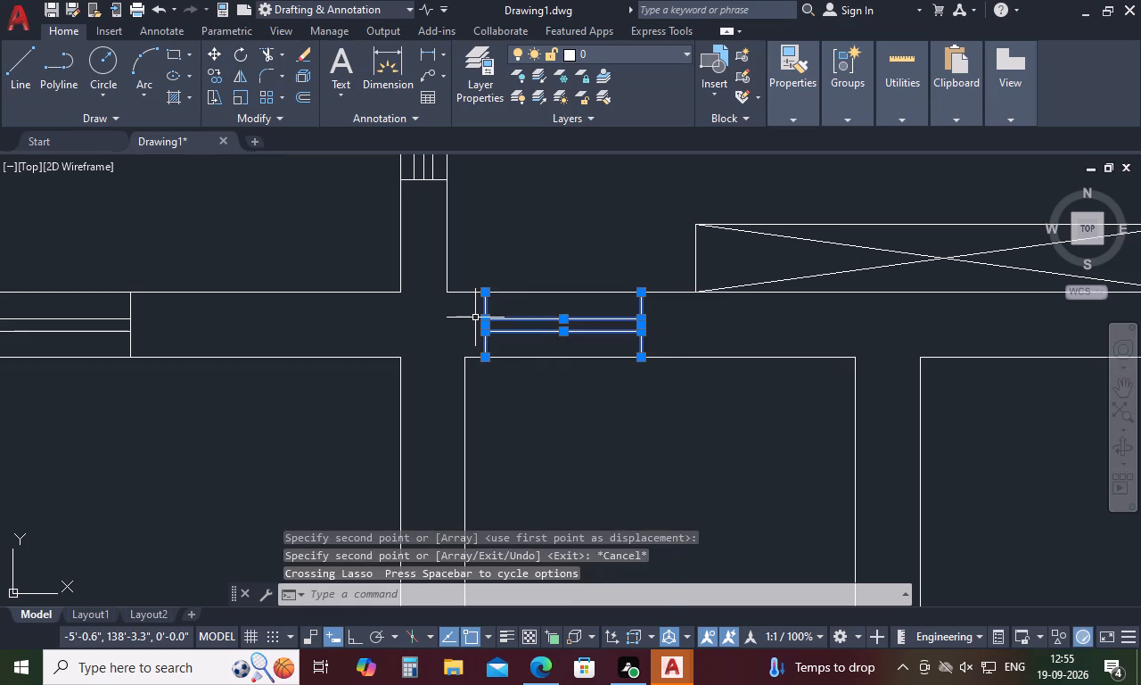
pyautogui.click(521, 383)
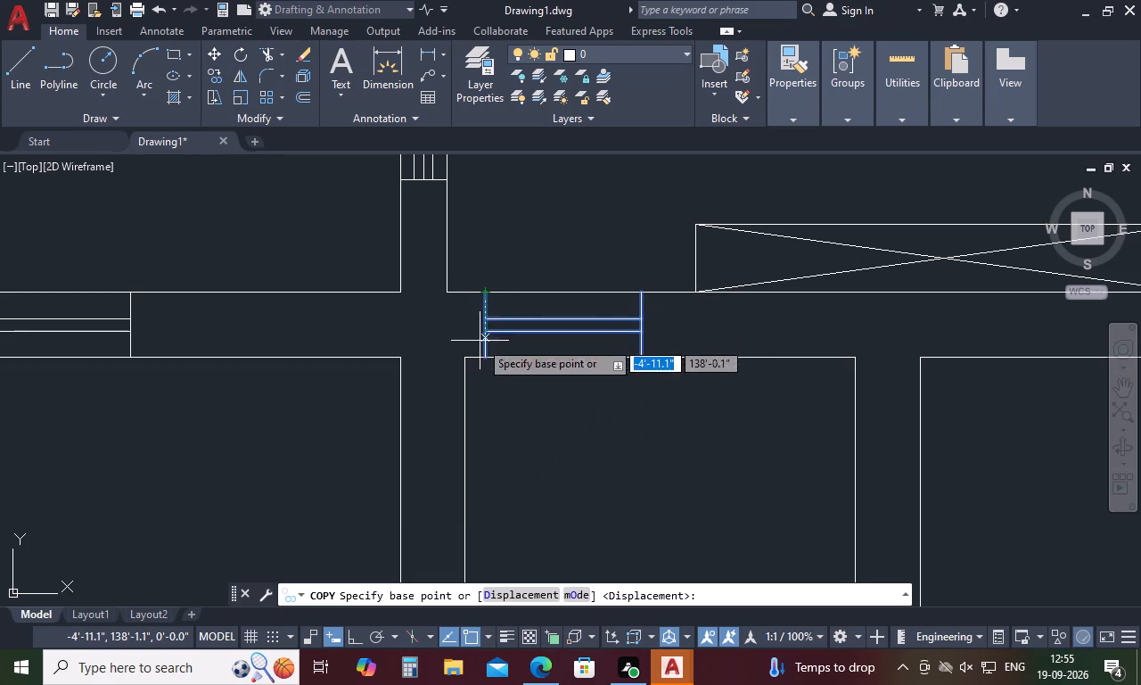
pyautogui.click(487, 288)
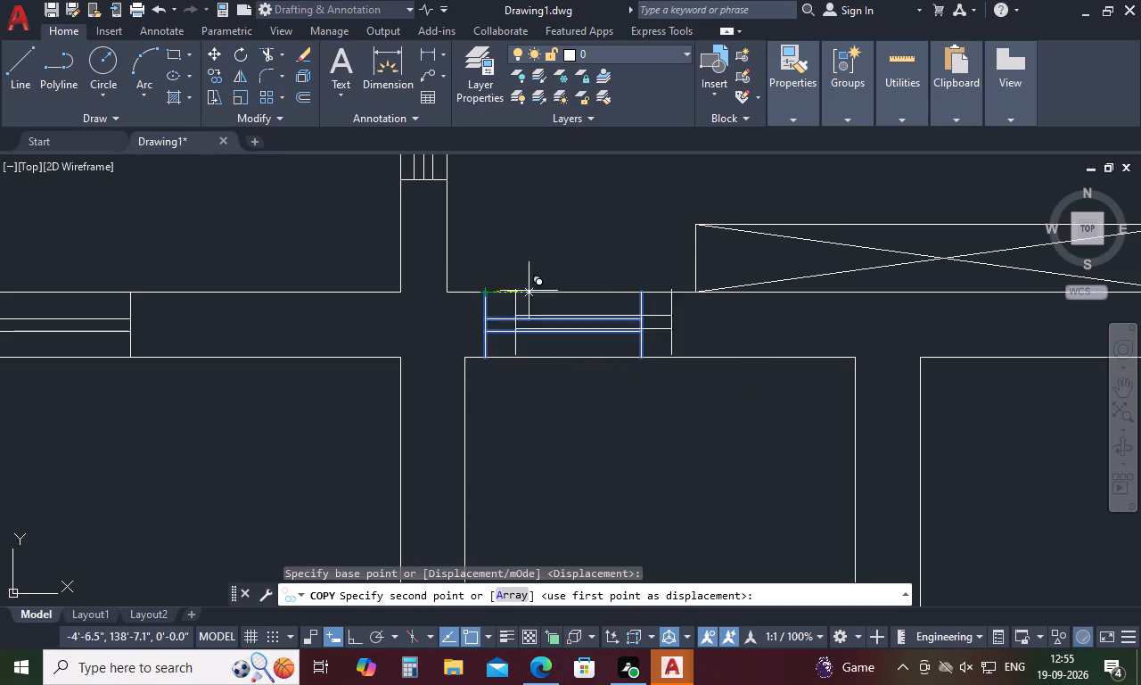
pyautogui.scroll(-8, 577, 292)
pyautogui.scroll(2, 580, 376)
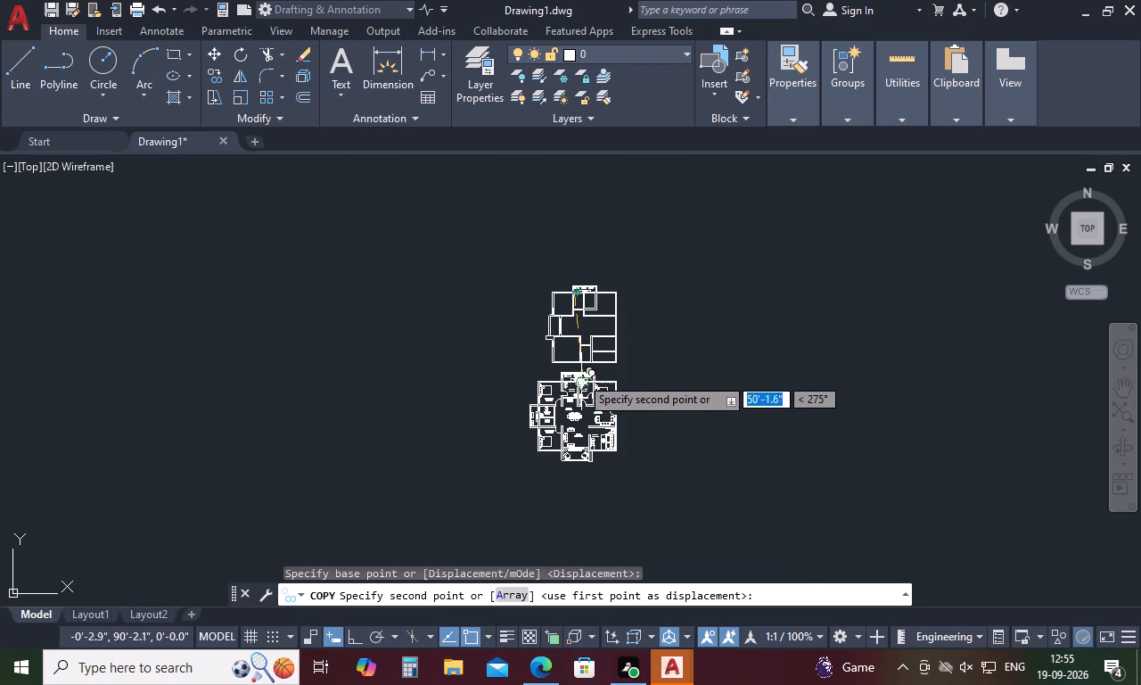
pyautogui.scroll(2, 580, 373)
pyautogui.scroll(4, 573, 296)
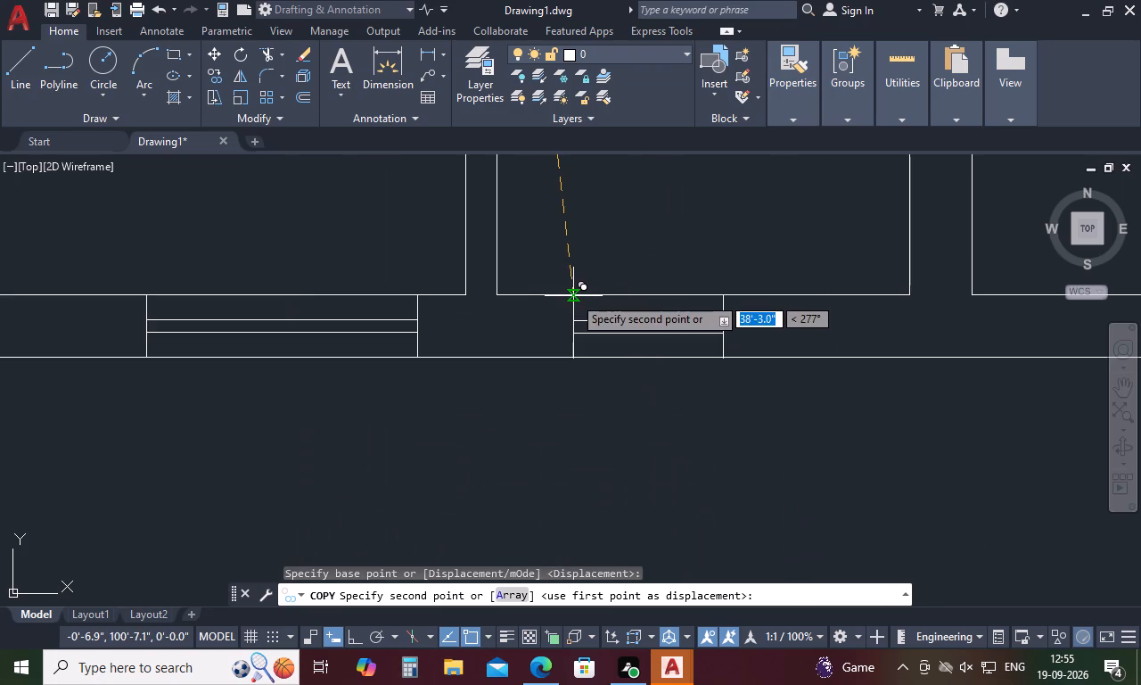
pyautogui.click(573, 296)
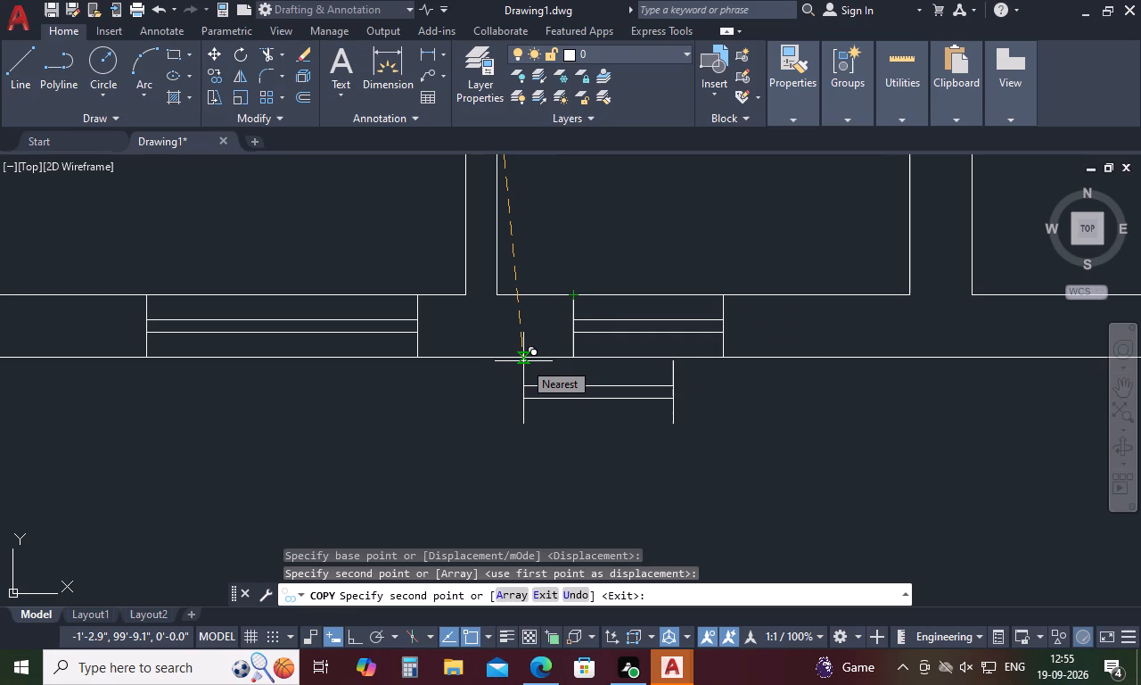
pyautogui.press('Escape')
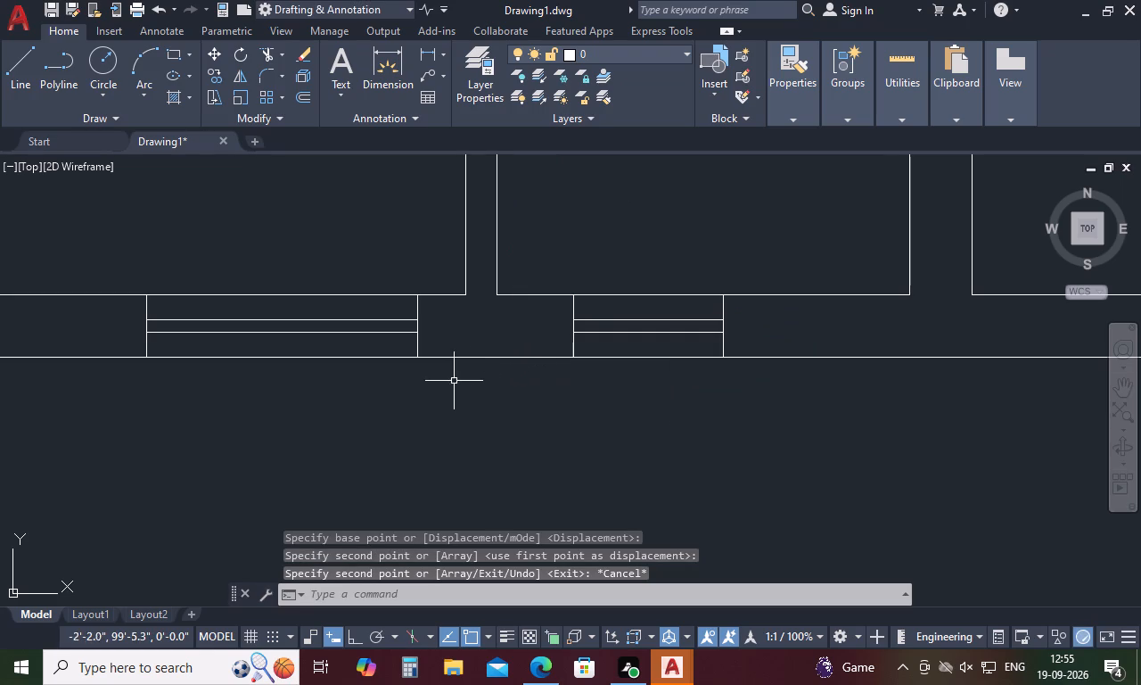
# Copy the two utility appliances from the furnished plan's 5'0" wide utility into the upper plan's bottom-right room, against its upper wall near the left end.
pyautogui.scroll(-6, 439, 342)
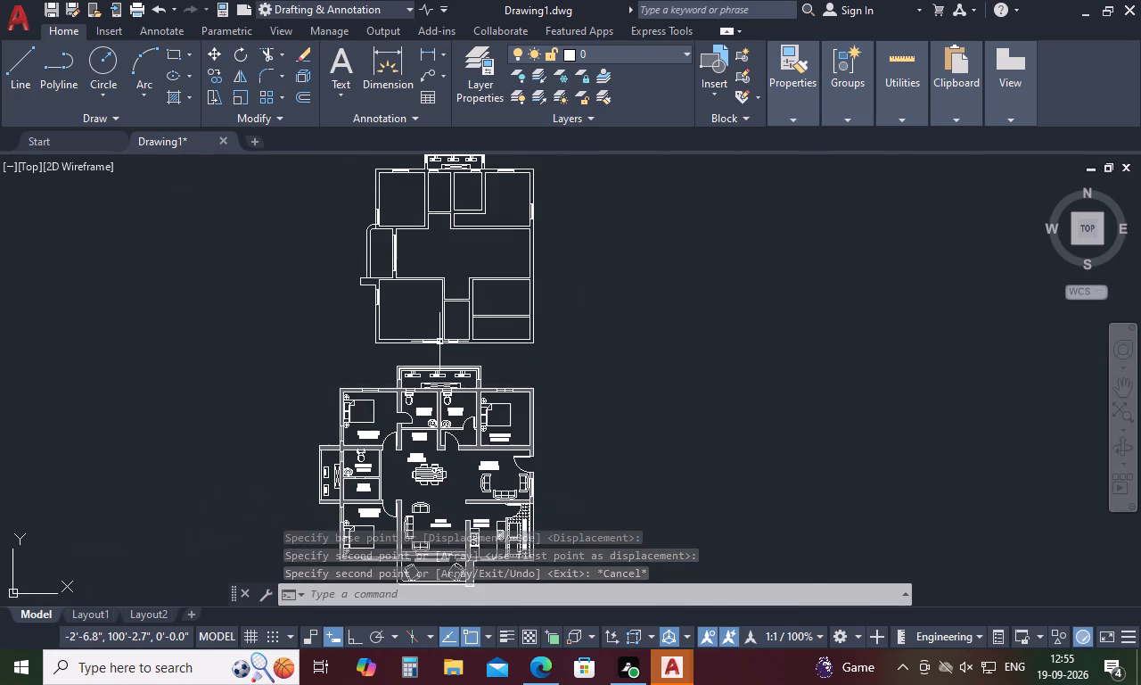
pyautogui.scroll(-2, 487, 417)
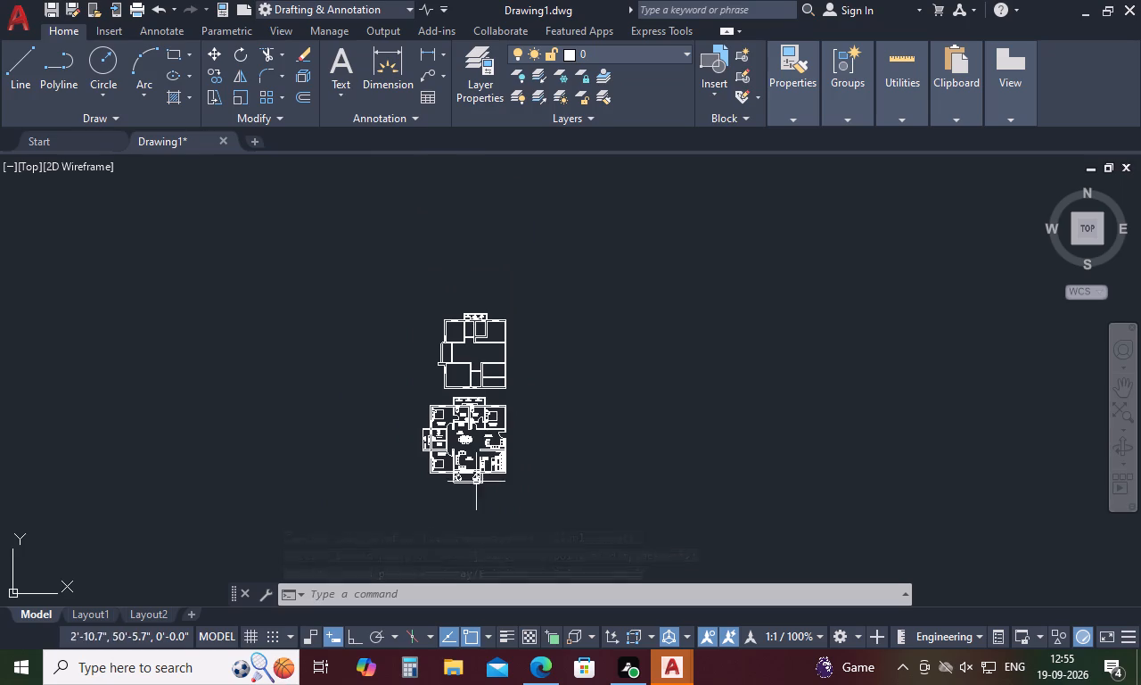
pyautogui.scroll(4, 476, 488)
pyautogui.scroll(2, 604, 350)
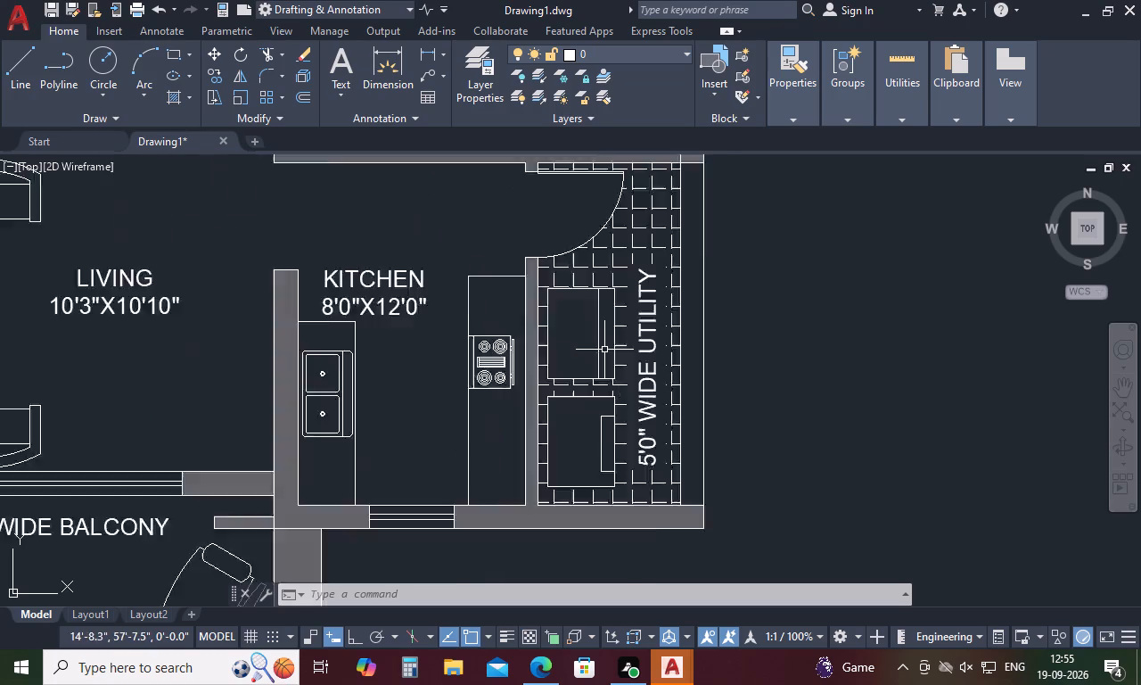
pyautogui.scroll(2, 604, 350)
pyautogui.moveTo(640, 309); pyautogui.dragTo(587, 322)
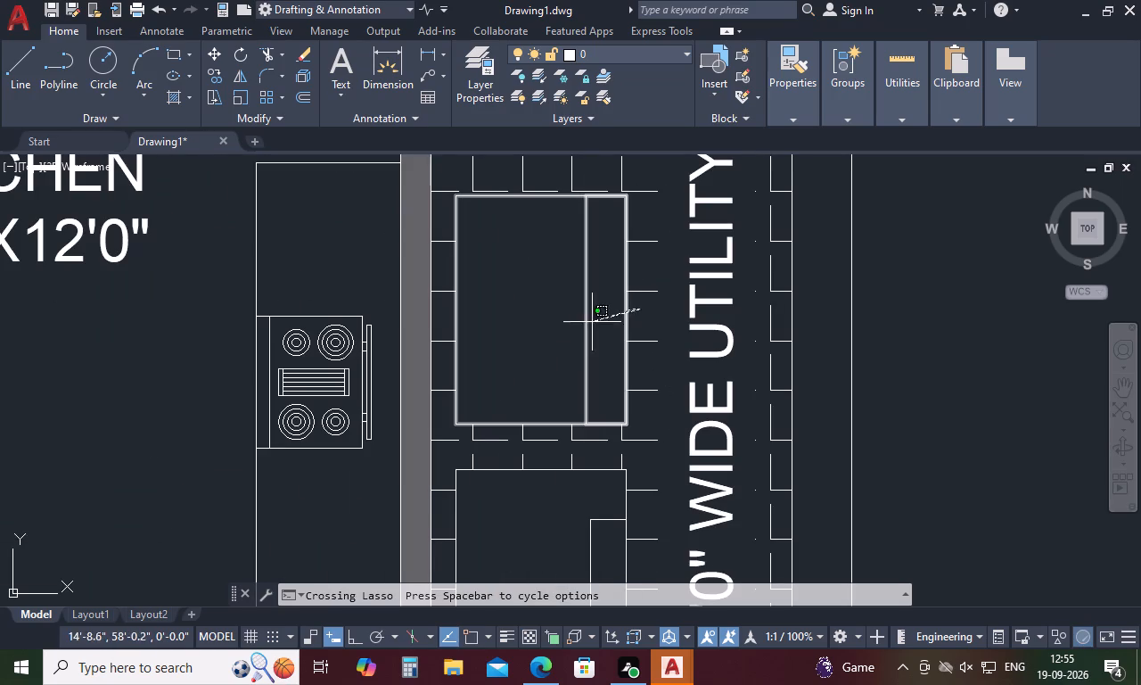
pyautogui.moveTo(587, 322); pyautogui.dragTo(446, 355)
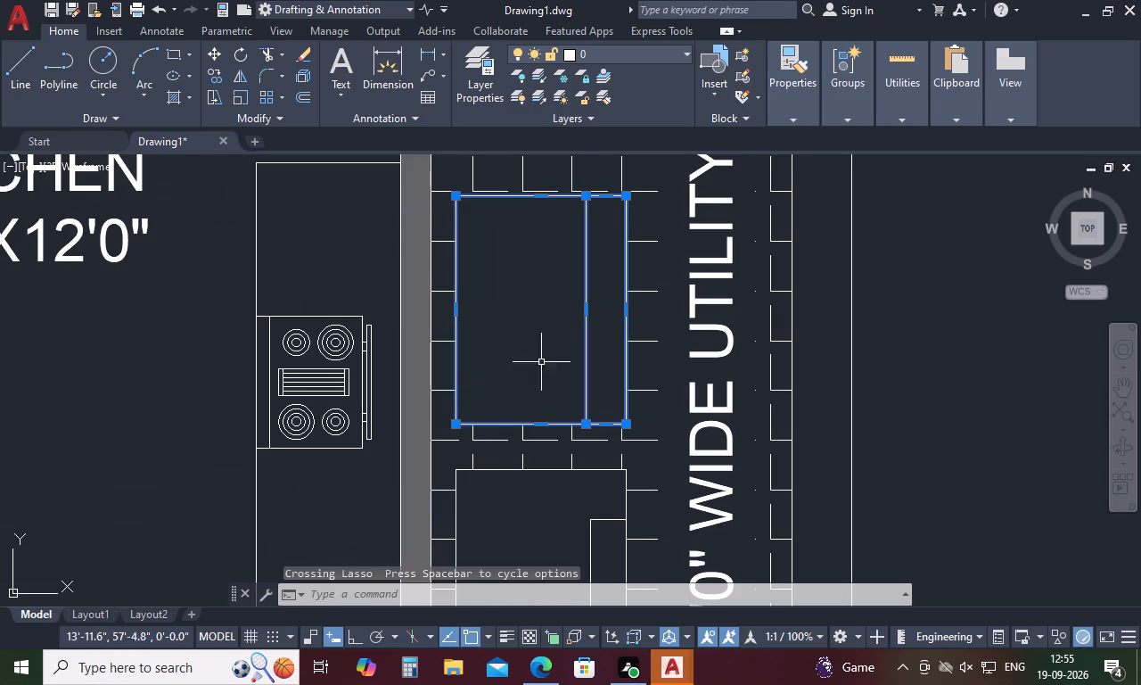
pyautogui.keyDown('shift'); pyautogui.scroll(-3, 560, 329); pyautogui.keyUp('shift')
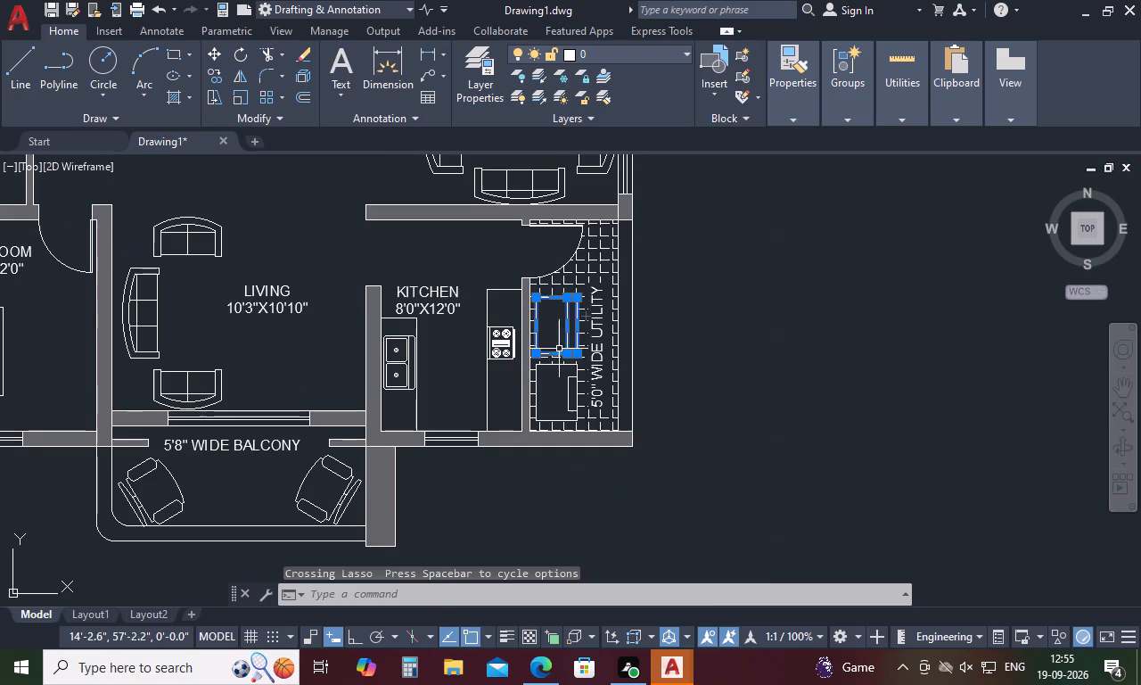
pyautogui.keyDown('shift'); pyautogui.scroll(3, 553, 392); pyautogui.keyUp('shift')
pyautogui.keyDown('shift'); pyautogui.moveTo(657, 377); pyautogui.dragTo(536, 397); pyautogui.keyUp('shift')
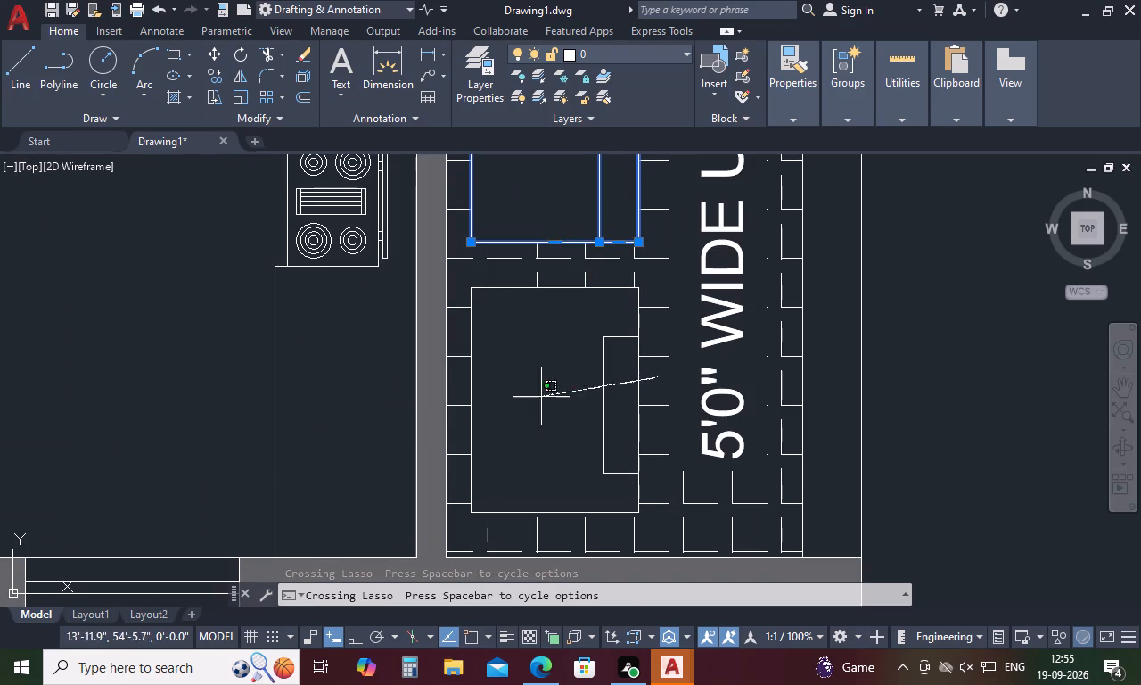
pyautogui.keyDown('shift'); pyautogui.moveTo(536, 397); pyautogui.dragTo(462, 432); pyautogui.keyUp('shift')
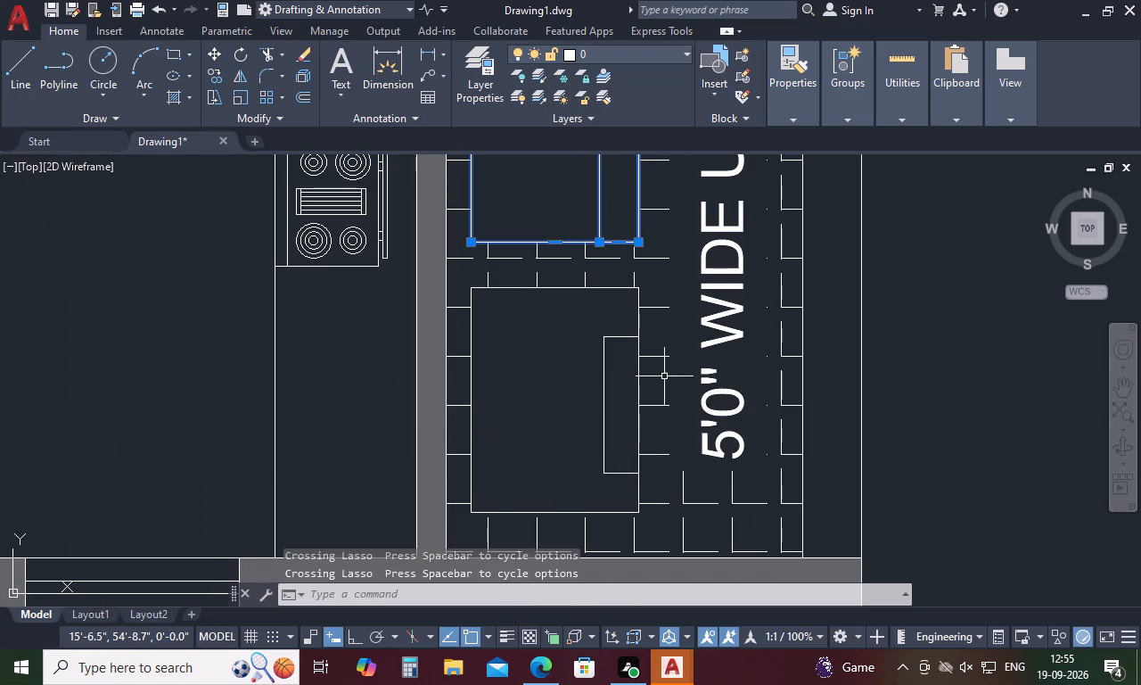
pyautogui.moveTo(665, 376); pyautogui.dragTo(467, 440)
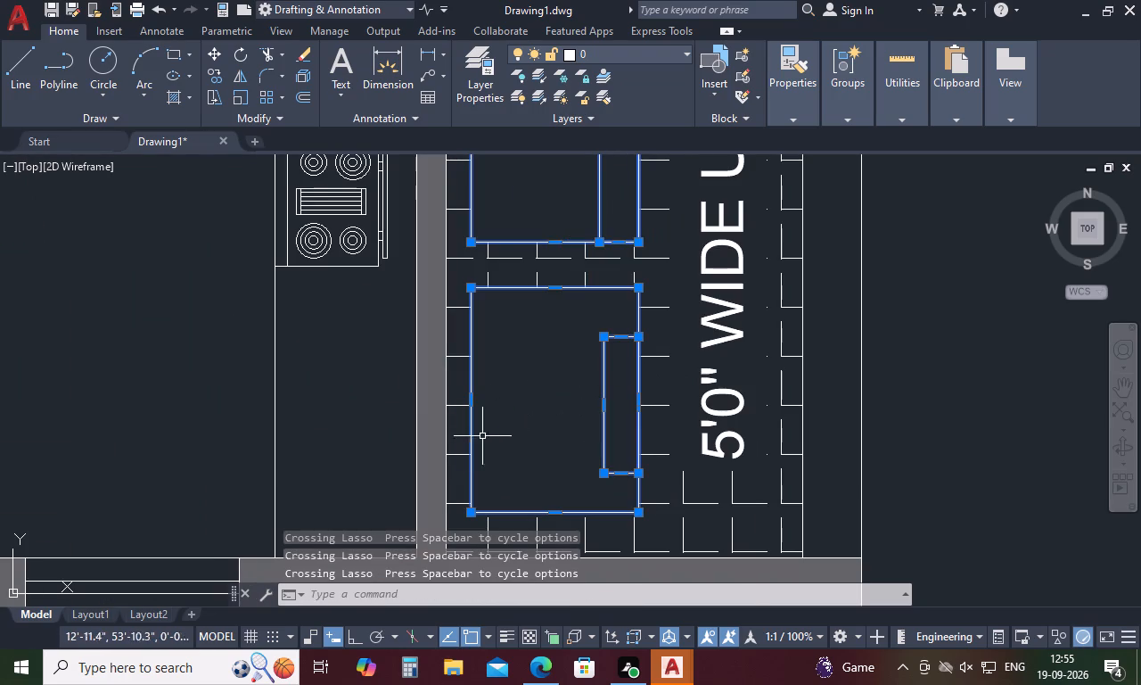
pyautogui.rightClick(556, 392)
pyautogui.click(628, 386)
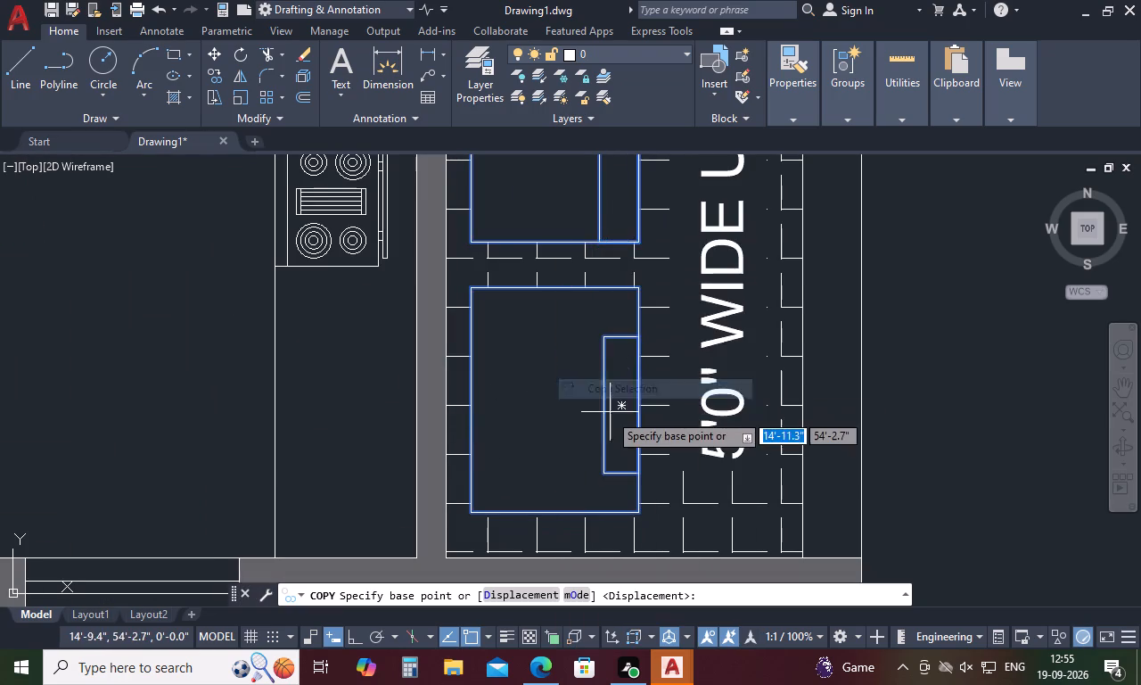
pyautogui.scroll(-3, 609, 413)
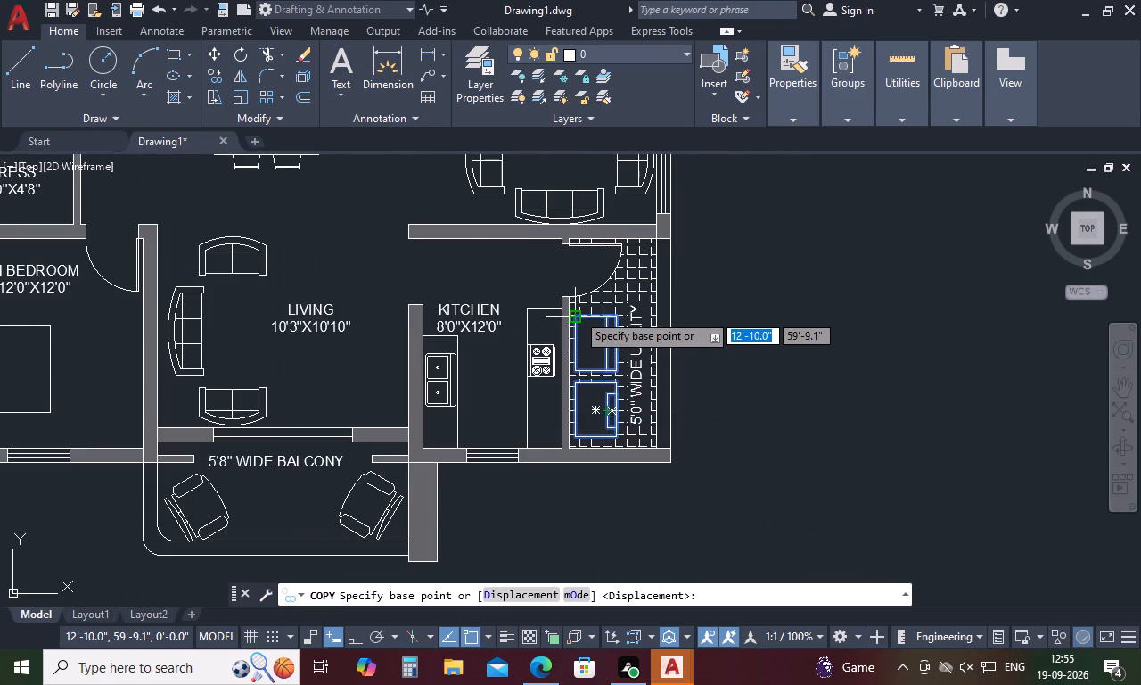
pyautogui.click(577, 313)
pyautogui.scroll(-3, 644, 351)
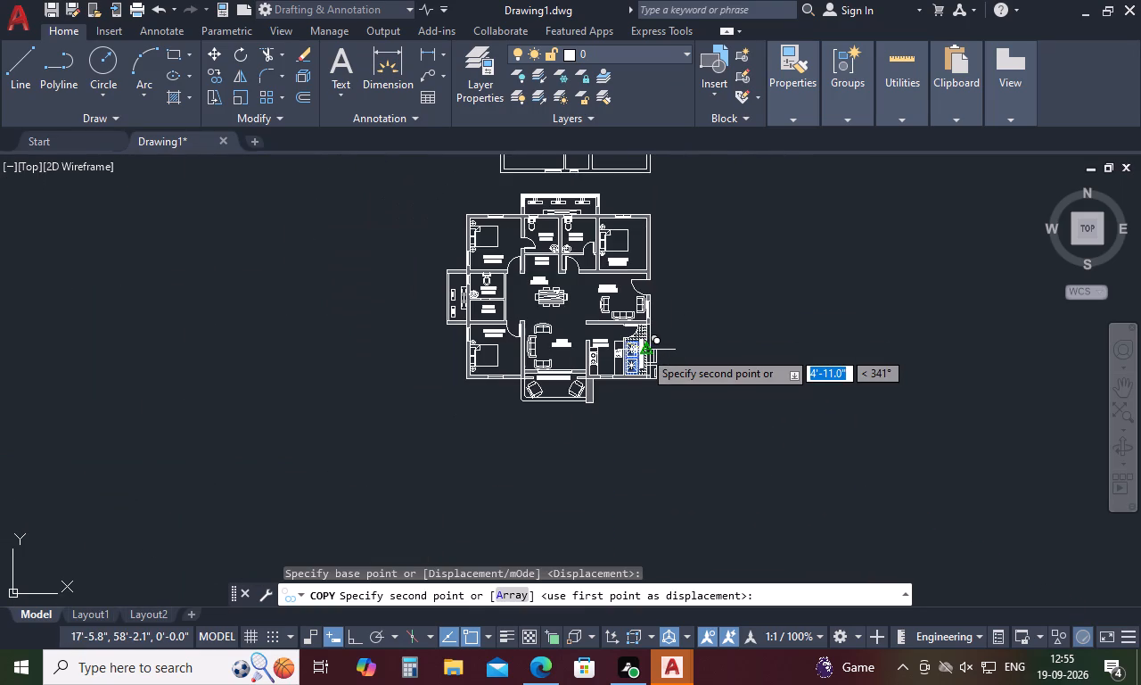
pyautogui.scroll(-2, 644, 351)
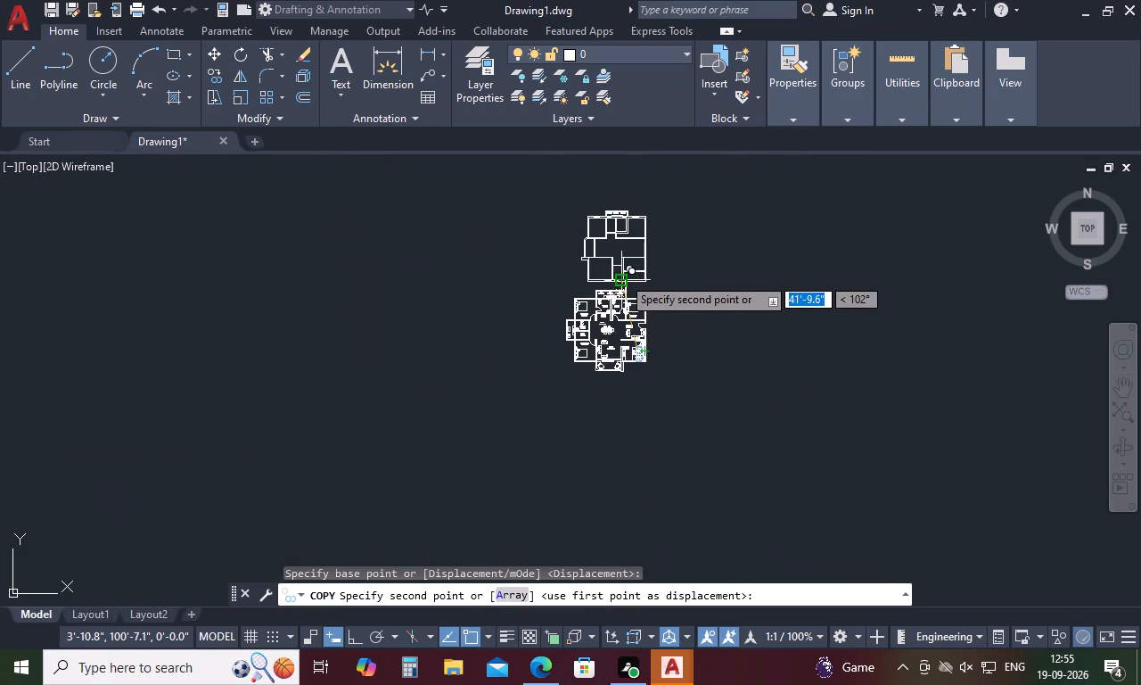
pyautogui.scroll(4, 622, 276)
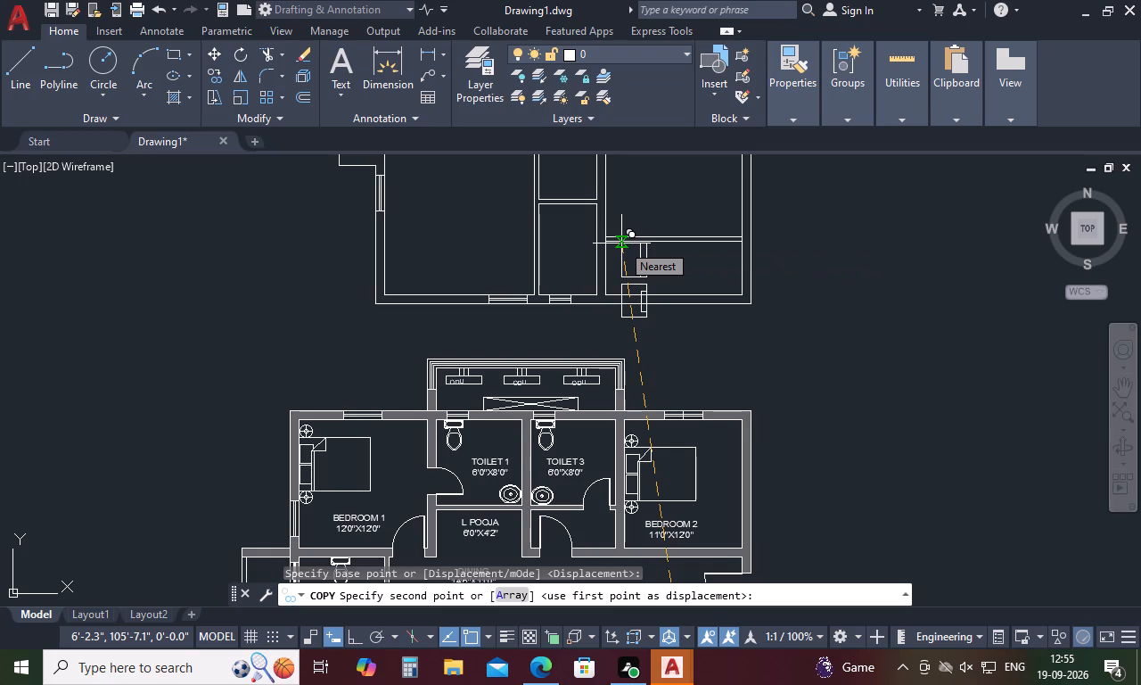
pyautogui.scroll(3, 613, 243)
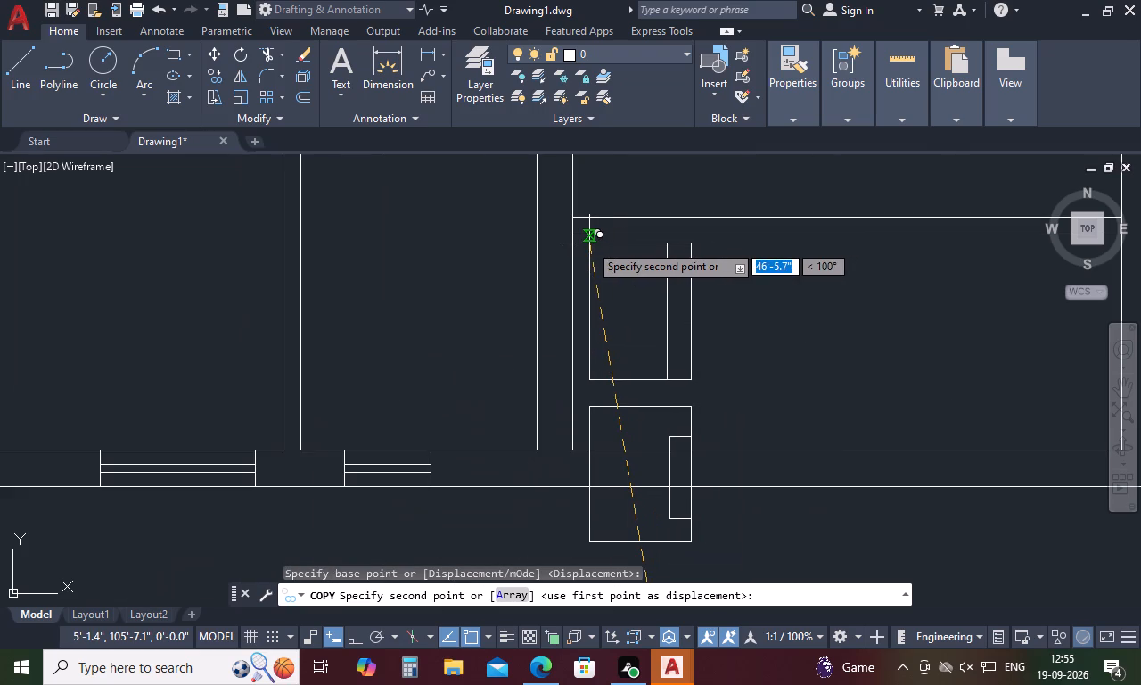
pyautogui.click(584, 242)
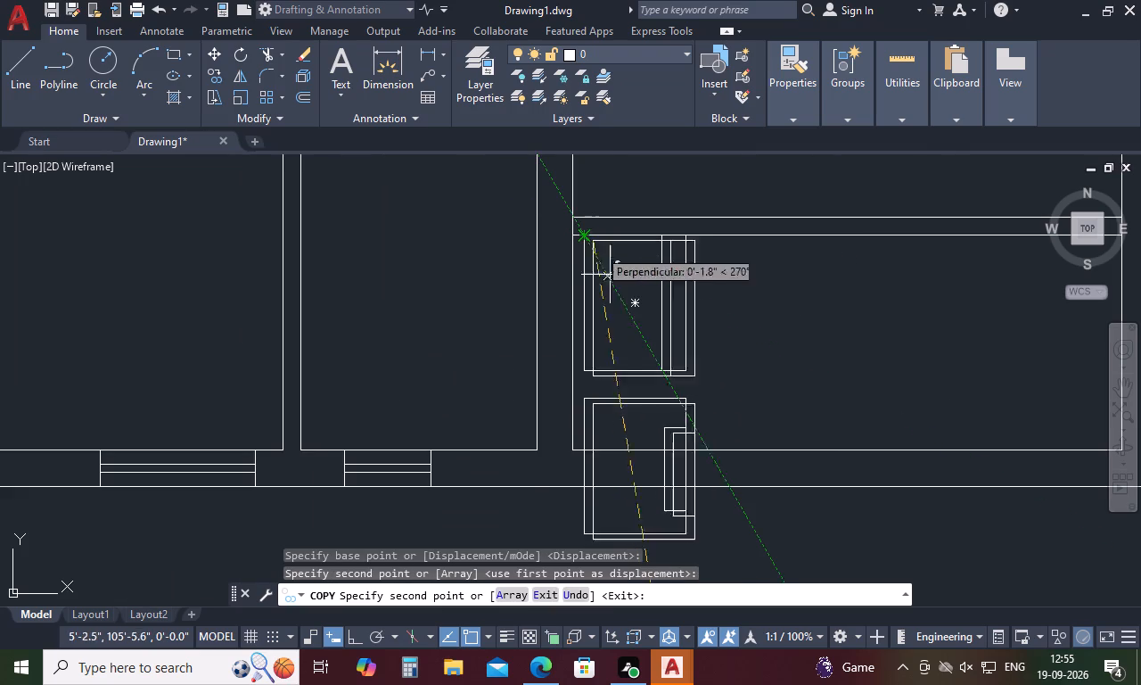
pyautogui.press('Escape')
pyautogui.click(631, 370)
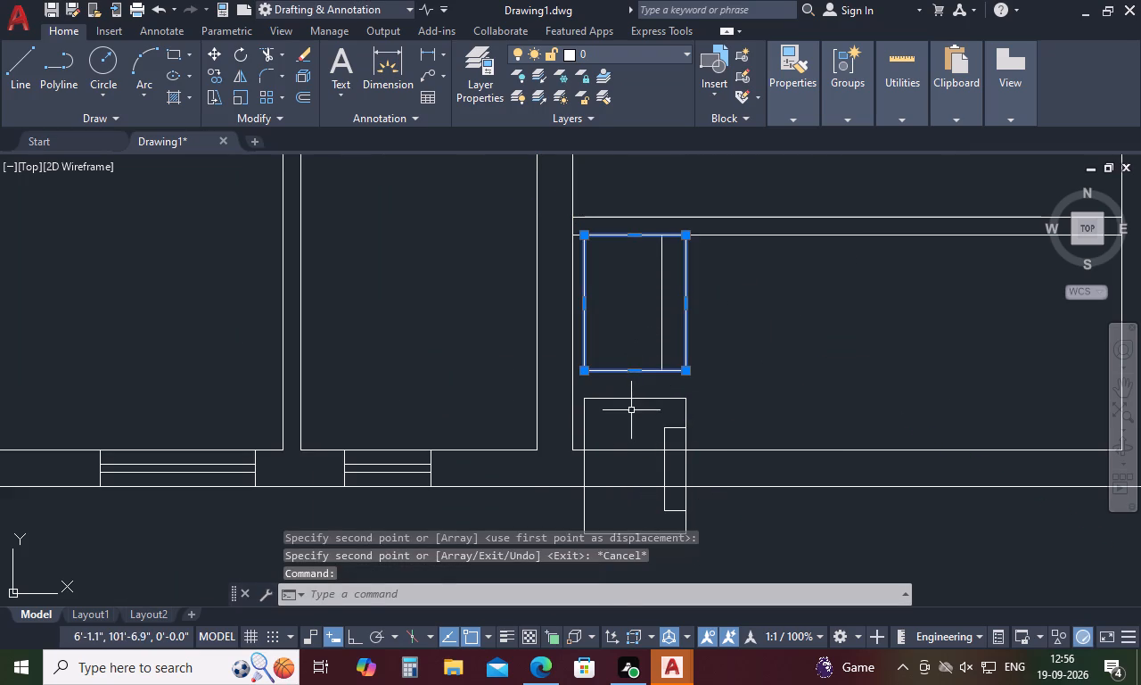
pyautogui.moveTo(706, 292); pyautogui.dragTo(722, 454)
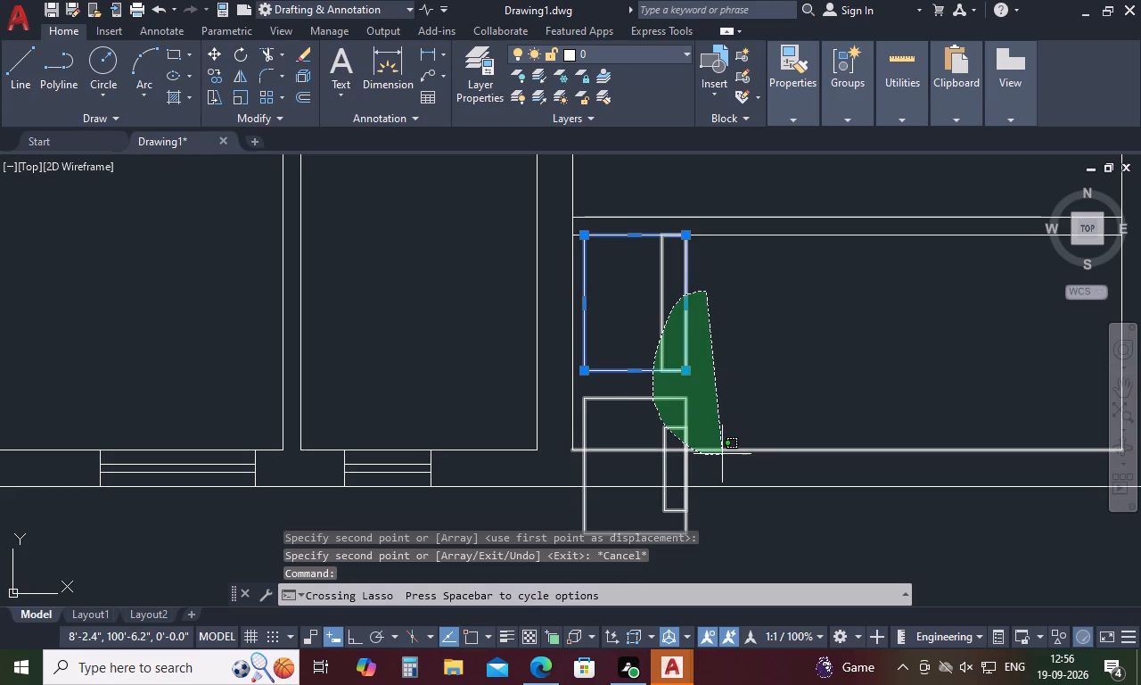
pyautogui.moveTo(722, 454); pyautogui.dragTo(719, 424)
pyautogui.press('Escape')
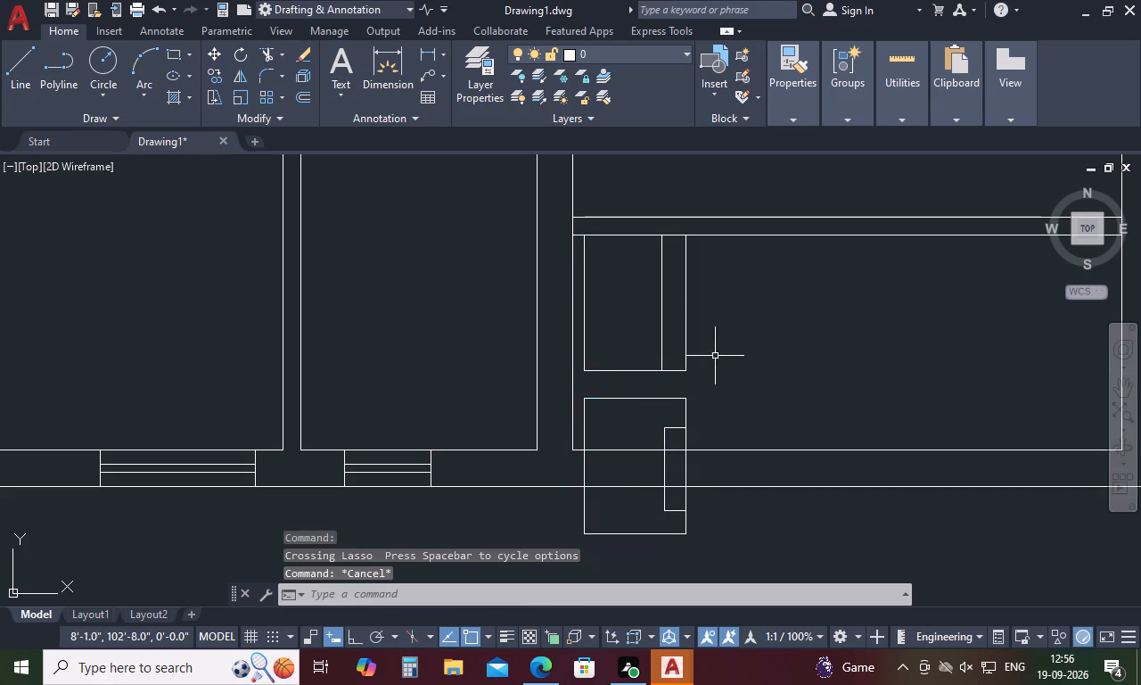
# Scale down the two copied appliances from their upper-left corner so they fit within the bottom-right room.
pyautogui.moveTo(698, 311); pyautogui.dragTo(695, 431)
pyautogui.rightClick(718, 378)
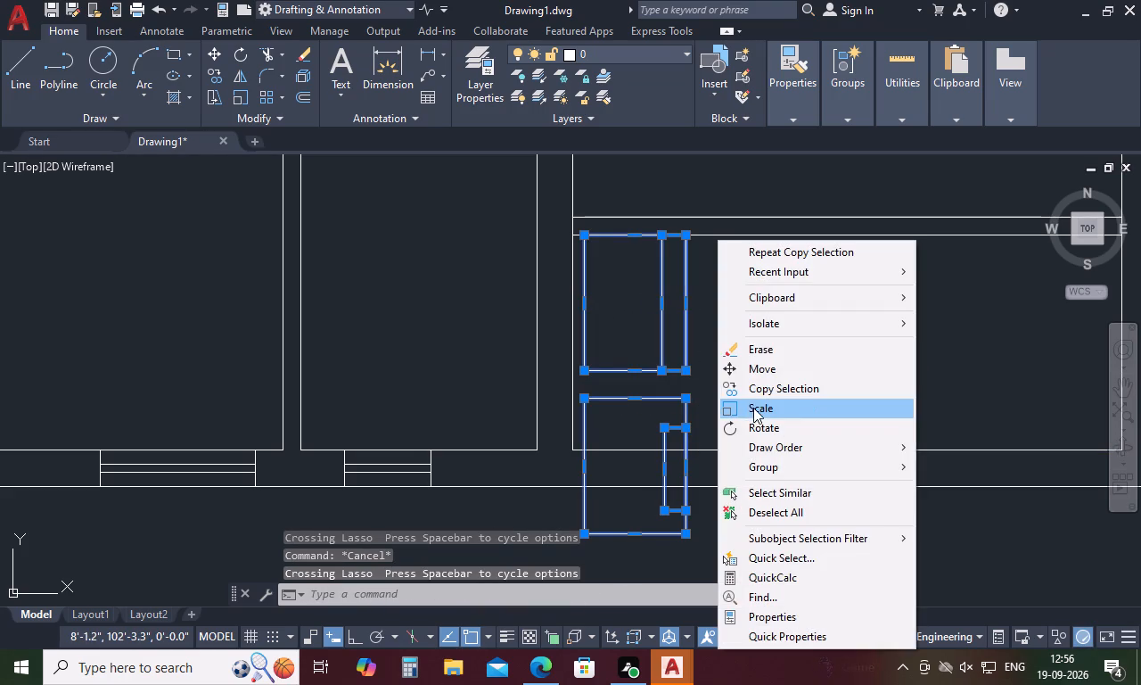
pyautogui.click(754, 409)
pyautogui.click(585, 239)
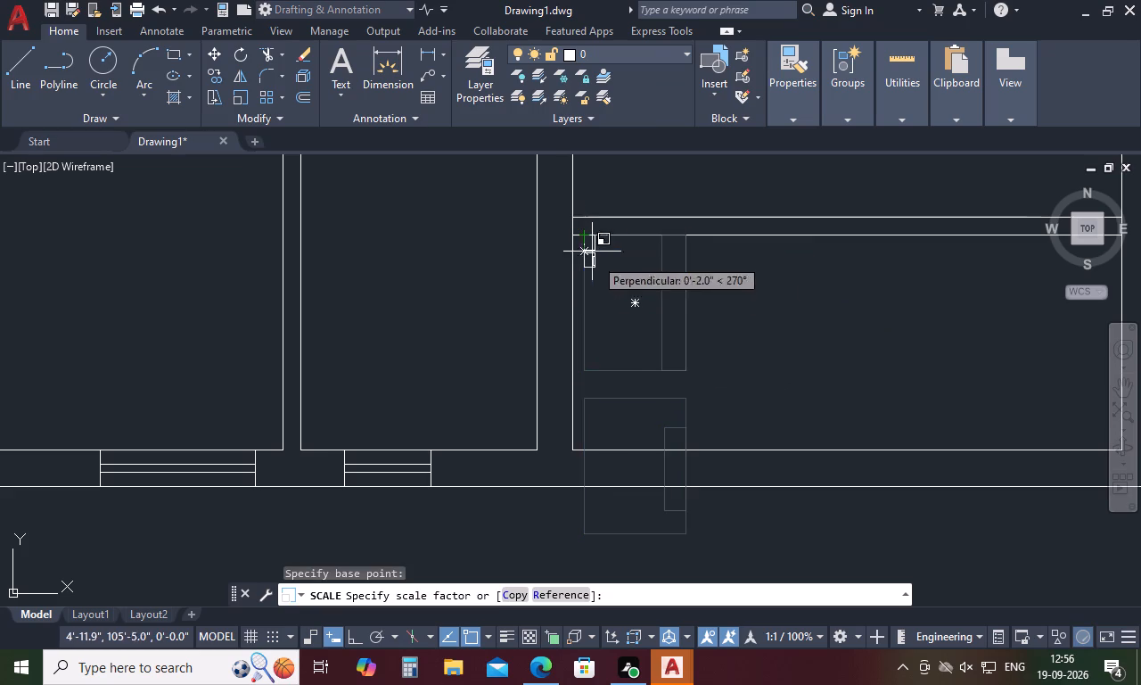
pyautogui.click(648, 320)
pyautogui.press('Escape')
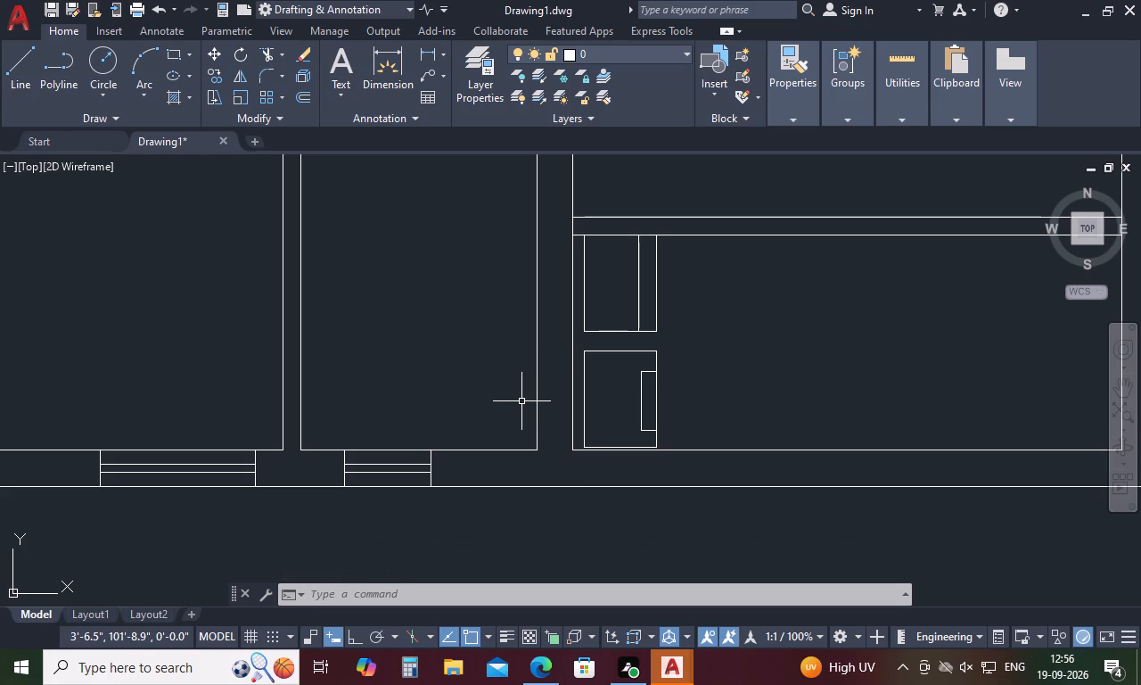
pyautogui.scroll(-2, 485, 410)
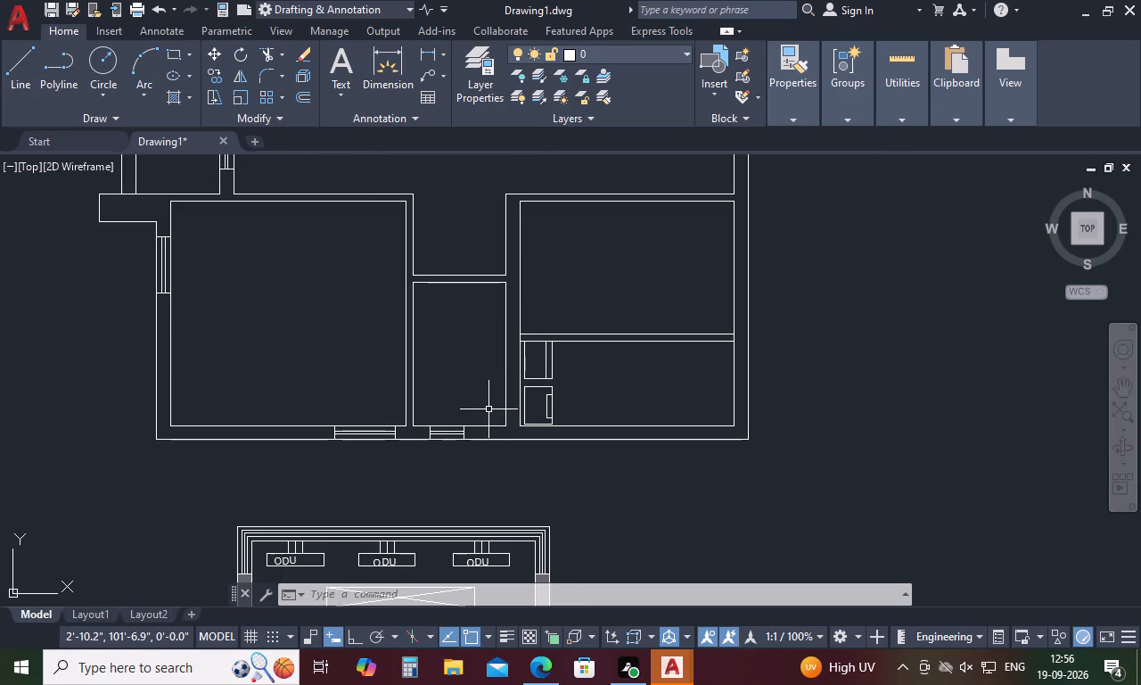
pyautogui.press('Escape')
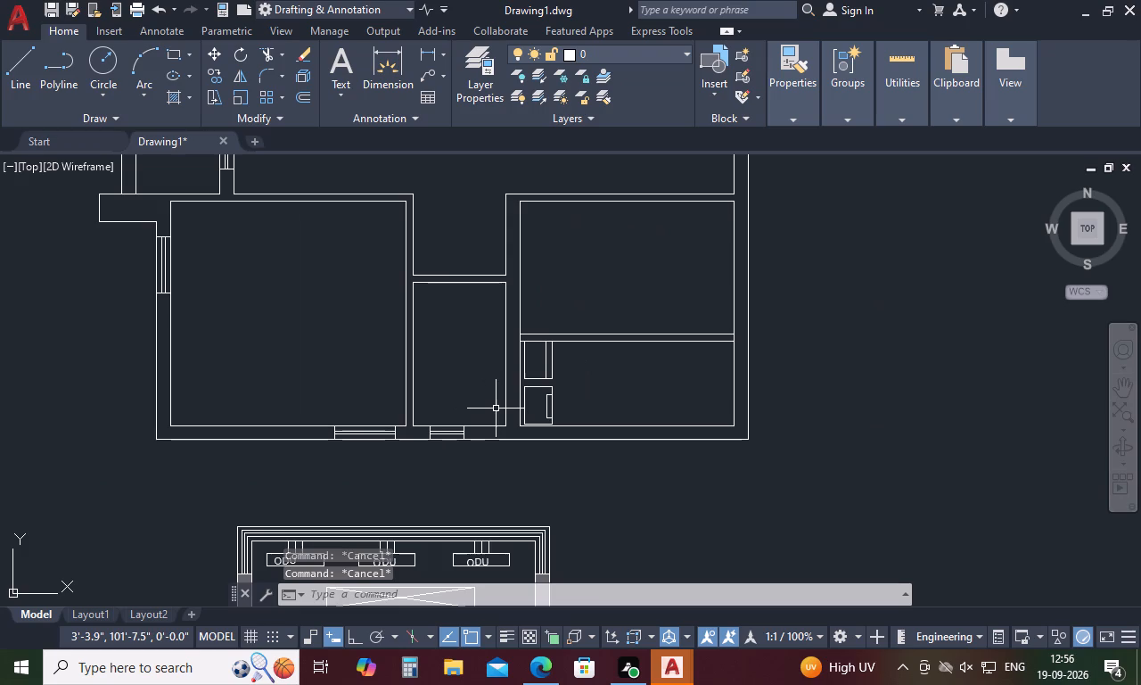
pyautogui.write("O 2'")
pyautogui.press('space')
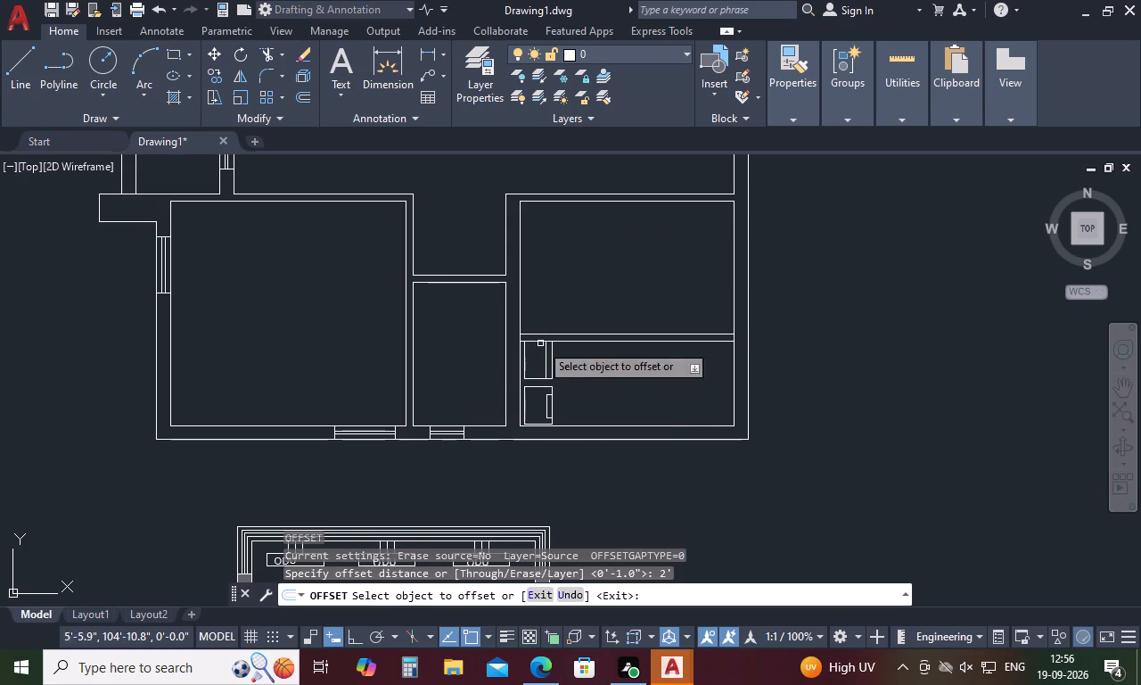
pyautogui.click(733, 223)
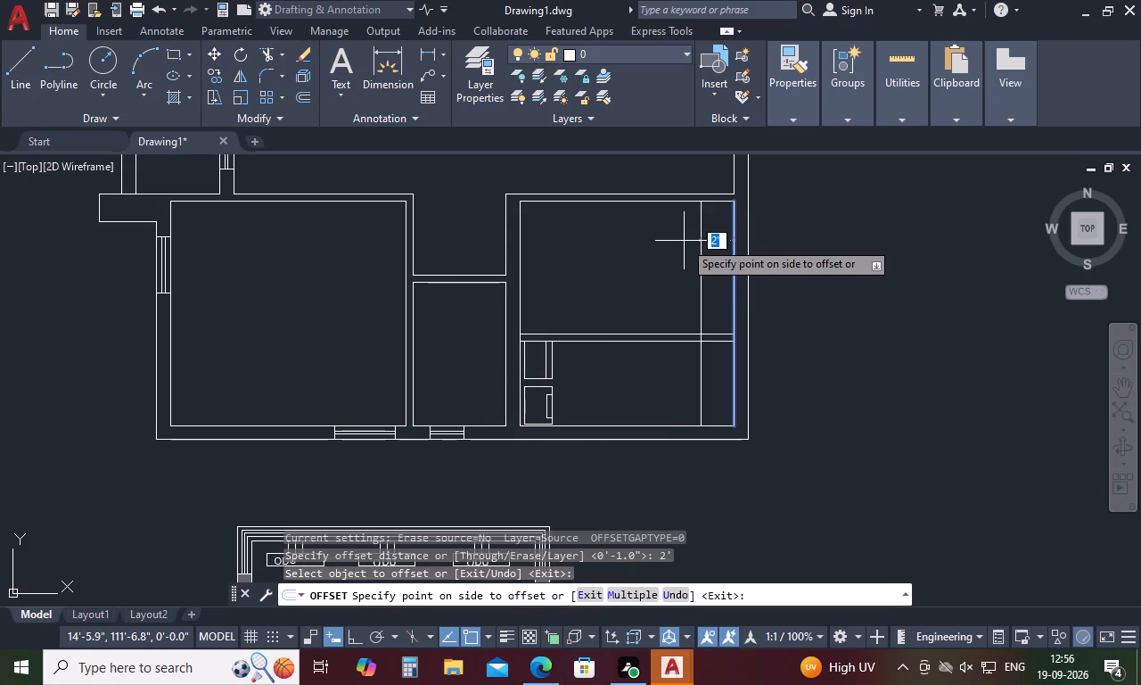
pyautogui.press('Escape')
# Trim the vertical wall-line pieces between the two partition lines above the appliances, at both ends of the partition.
pyautogui.write('TR')
pyautogui.press('space')
pyautogui.scroll(3, 732, 346)
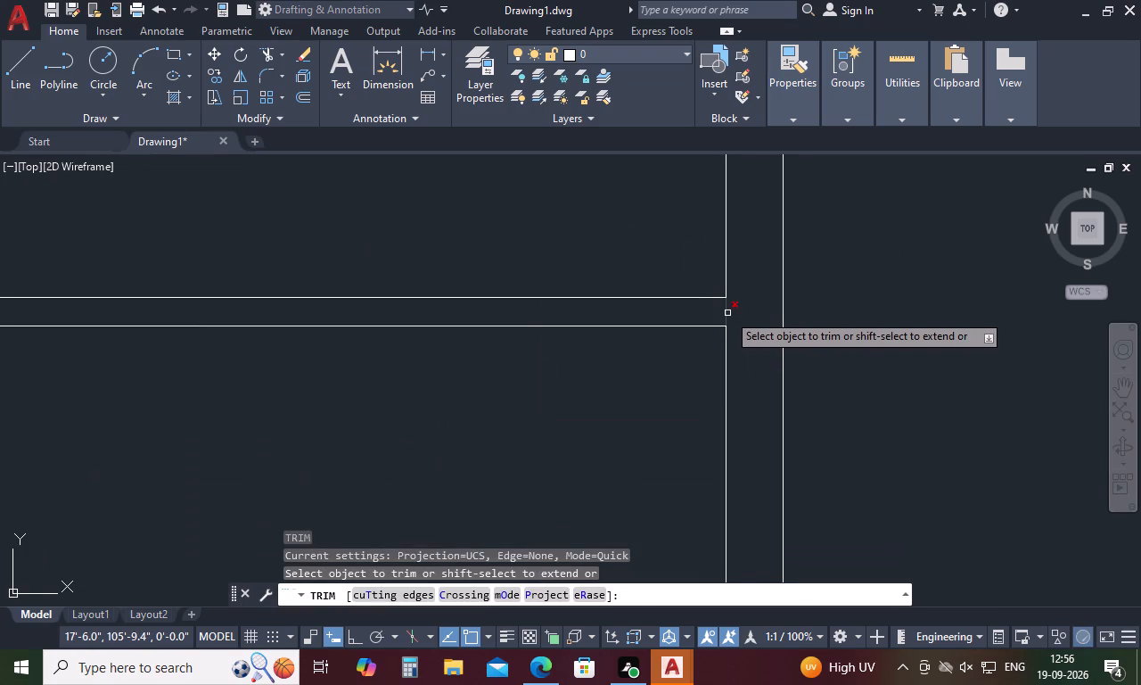
pyautogui.click(727, 313)
pyautogui.scroll(-3, 727, 313)
pyautogui.scroll(3, 514, 313)
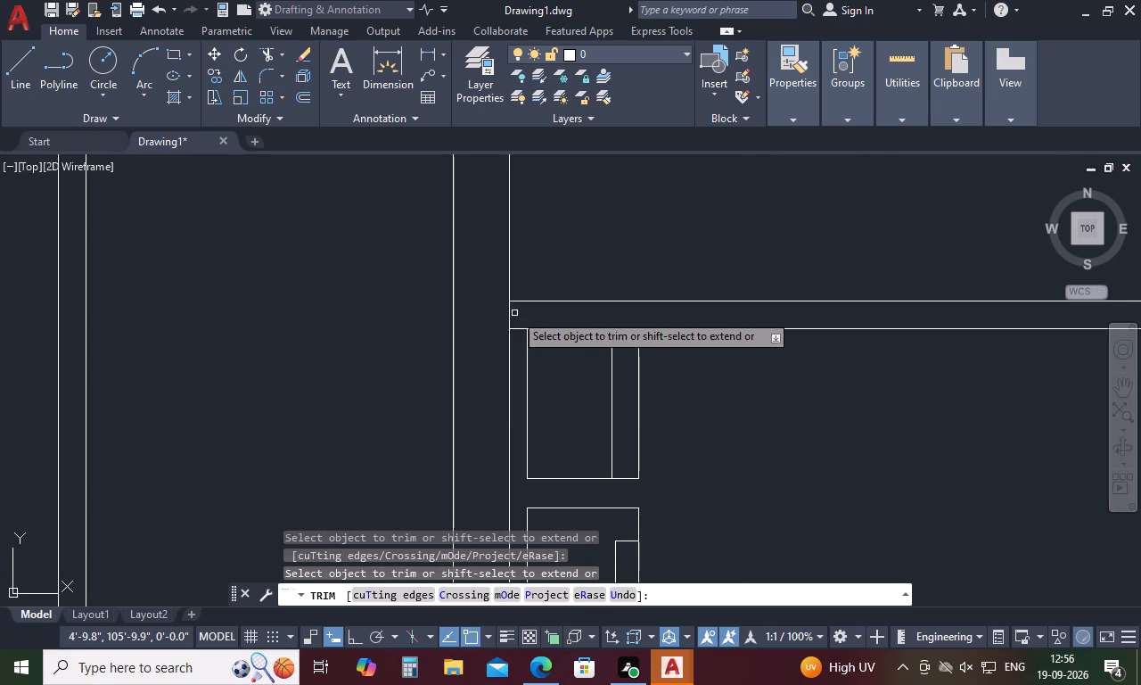
pyautogui.click(509, 313)
pyautogui.scroll(-3, 527, 393)
pyautogui.press('Escape')
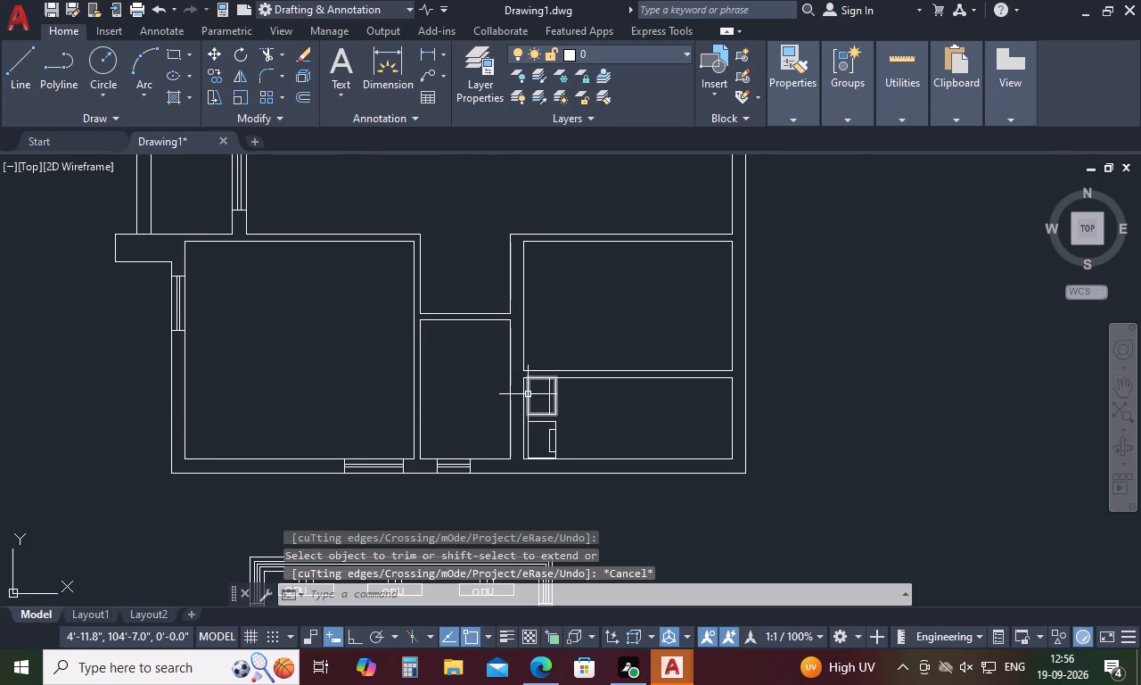
# Offset the right and bottom inner wall lines of the room above the appliances by 2' into that room.
pyautogui.write("O 2'")
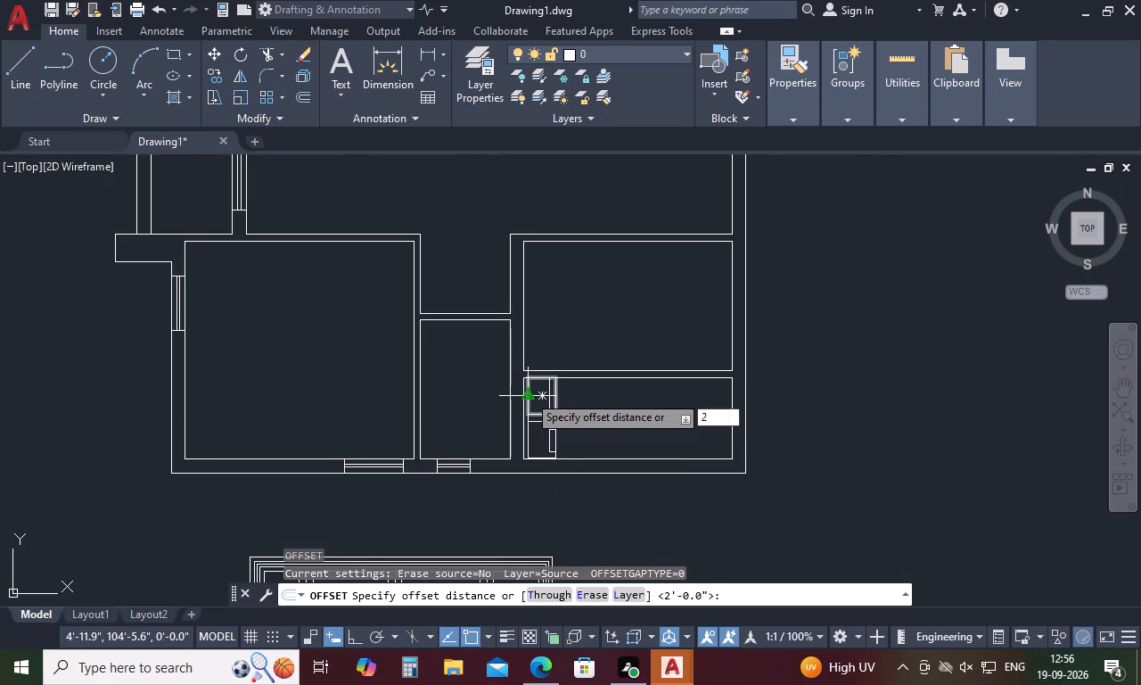
pyautogui.press('space')
pyautogui.click(731, 269)
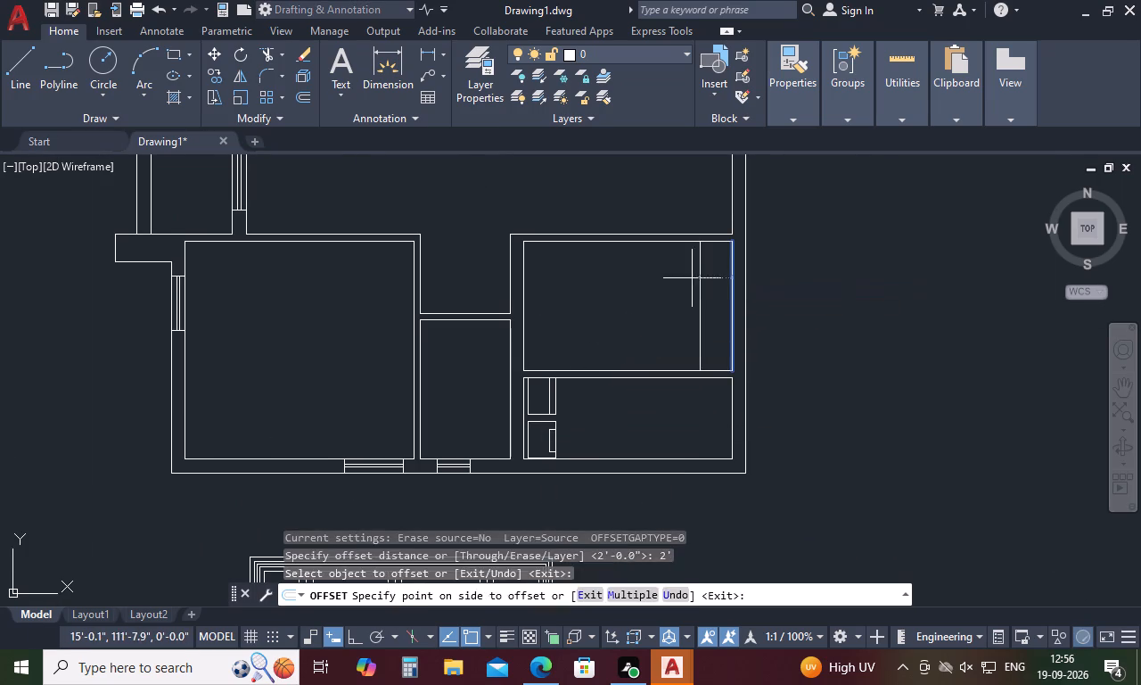
pyautogui.click(692, 278)
pyautogui.click(656, 370)
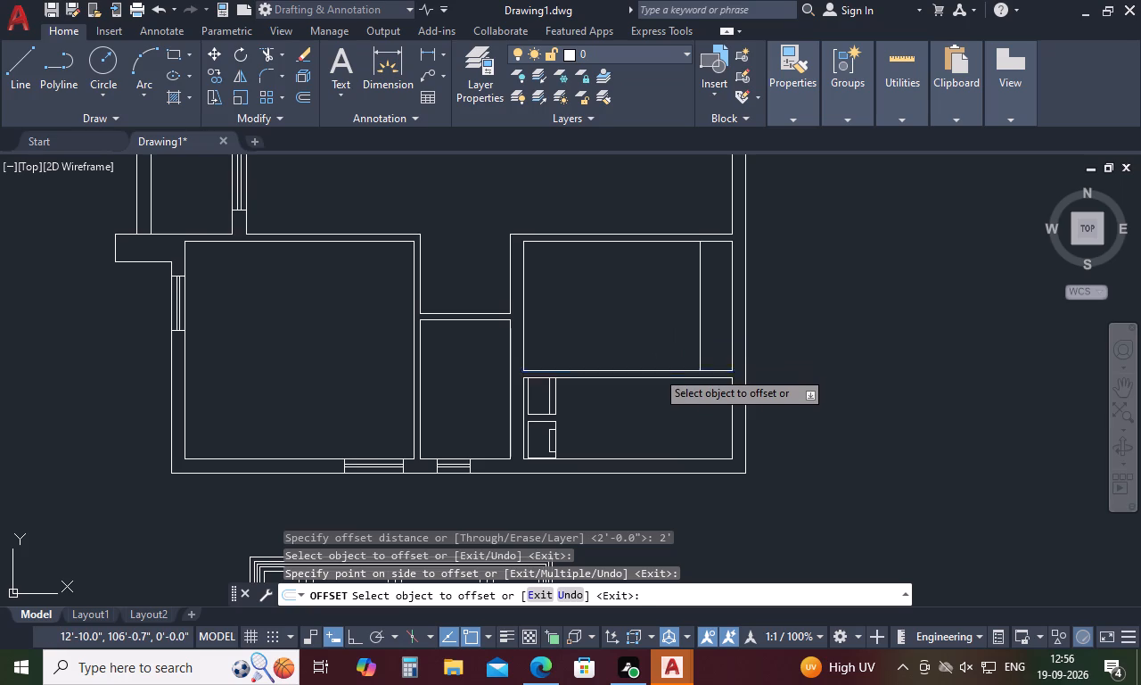
pyautogui.click(650, 318)
pyautogui.press('Escape')
# Draw a vertical line from the midpoint of the horizontal offset line down to the room's bottom wall line.
pyautogui.write('L')
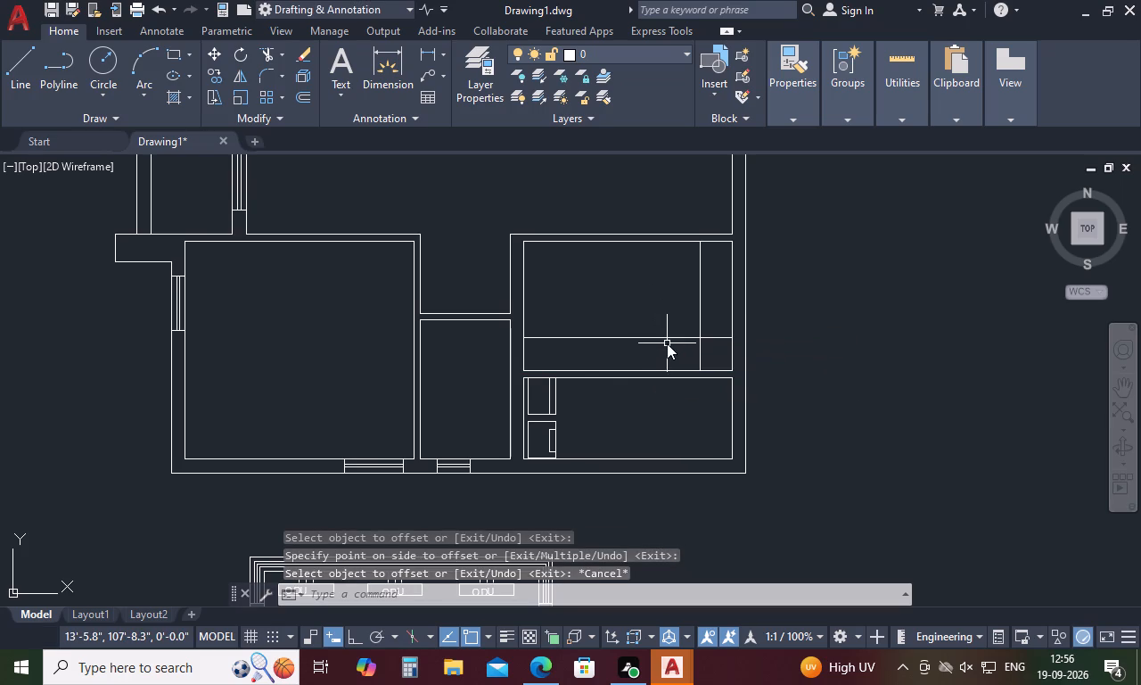
pyautogui.press('space')
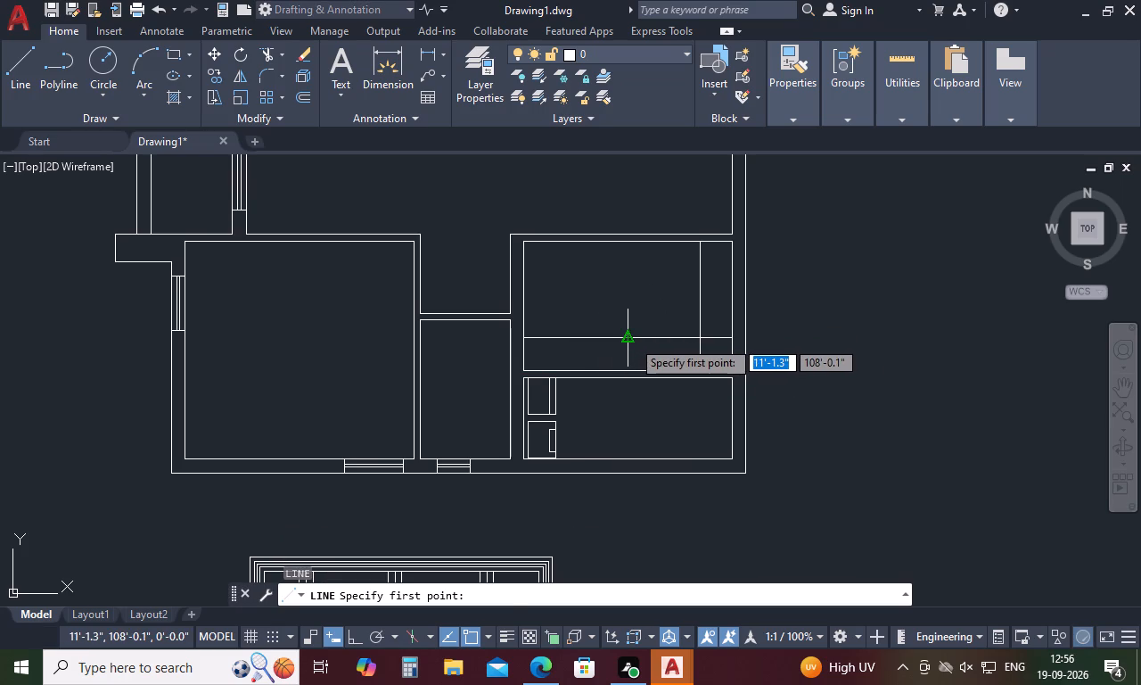
pyautogui.click(632, 340)
pyautogui.click(633, 372)
pyautogui.press('space')
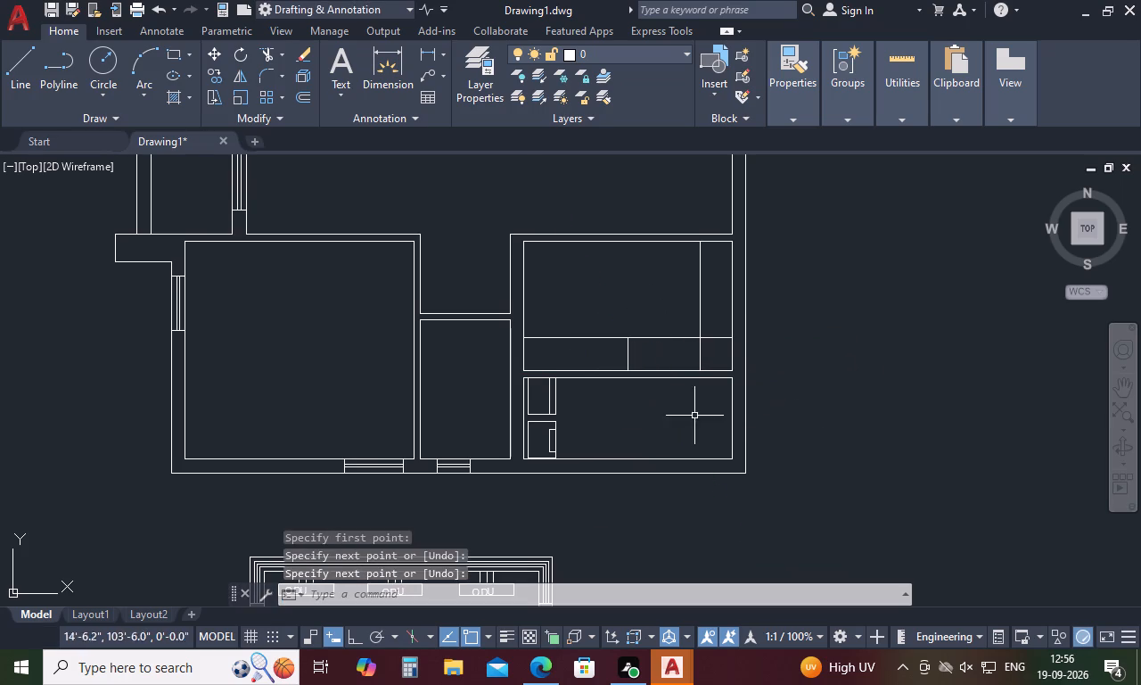
# Draw a second vertical line across the bottom counter strip near its left end, roughly in line with the appliances' right edge.
pyautogui.write('L')
pyautogui.press('space')
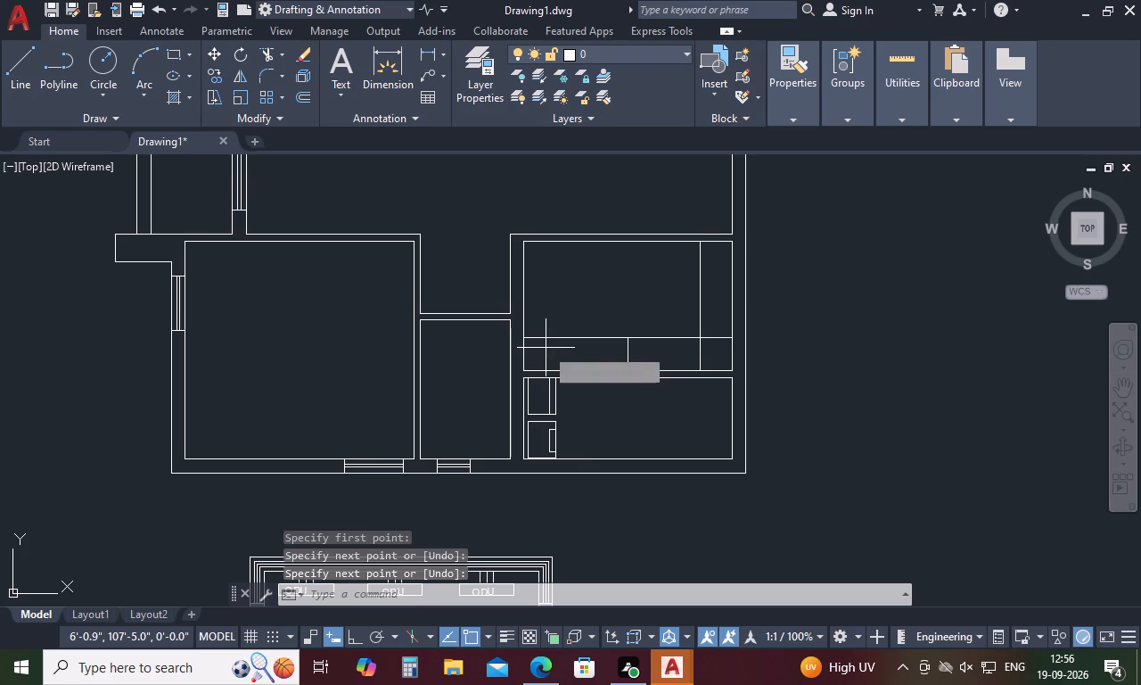
pyautogui.click(558, 335)
pyautogui.click(557, 375)
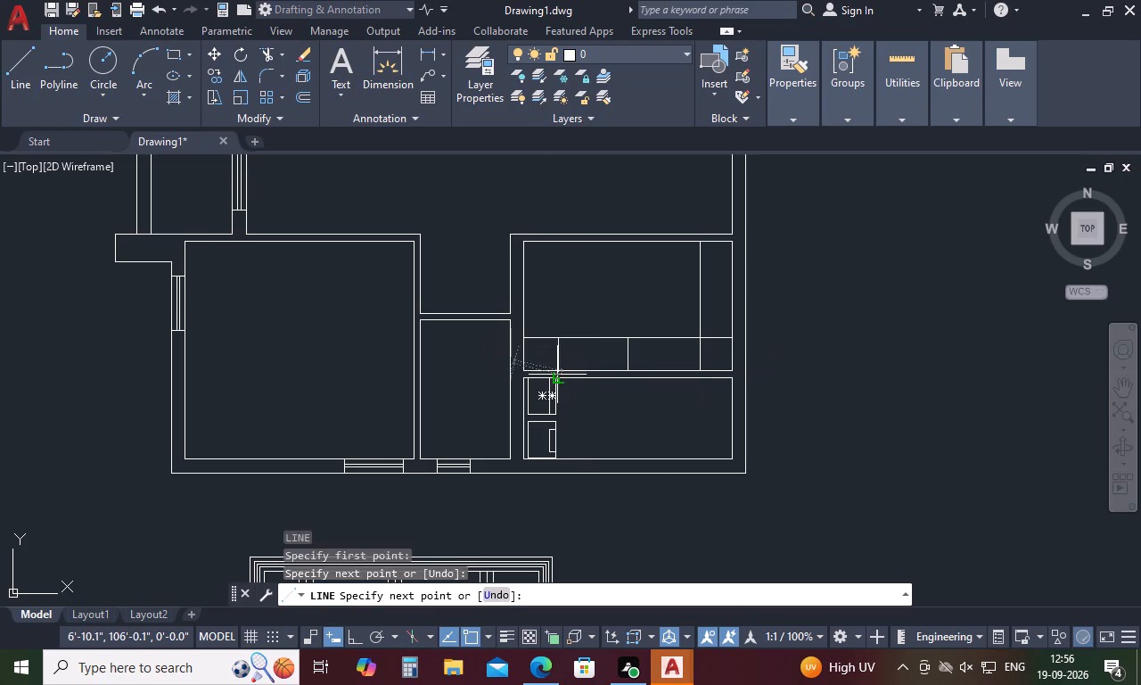
pyautogui.press('Escape')
# Trim the crossing counter lines at the room's bottom-right corner and the horizontal counter line between the two vertical lines.
pyautogui.write('TR')
pyautogui.press('space')
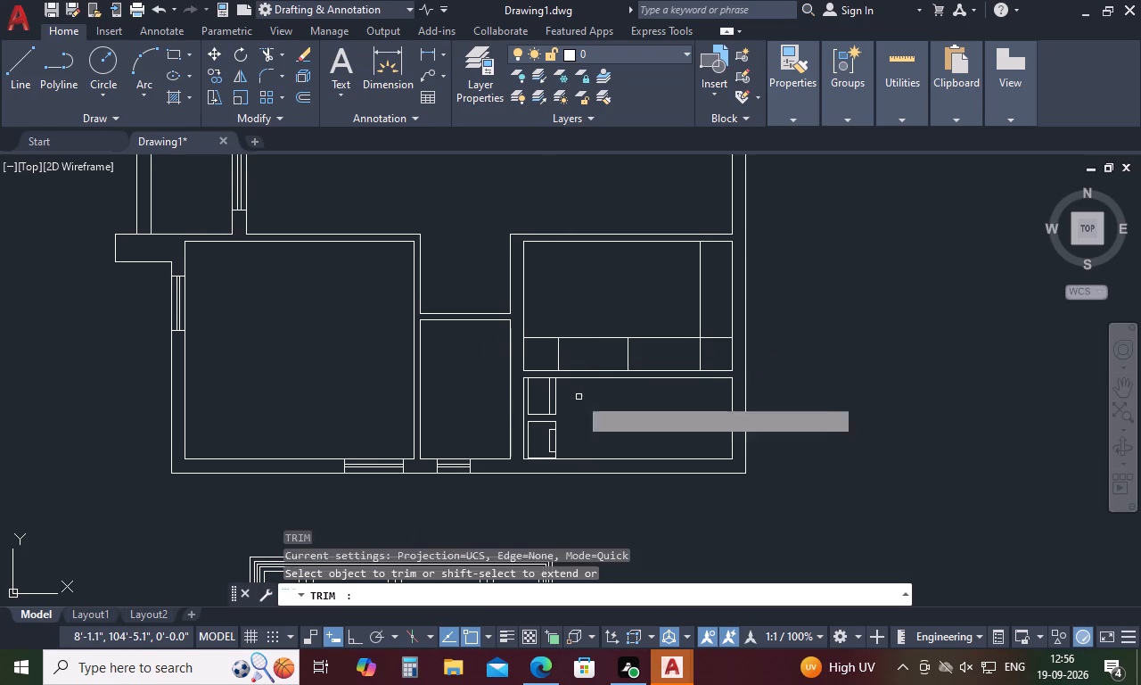
pyautogui.moveTo(714, 331); pyautogui.dragTo(694, 359)
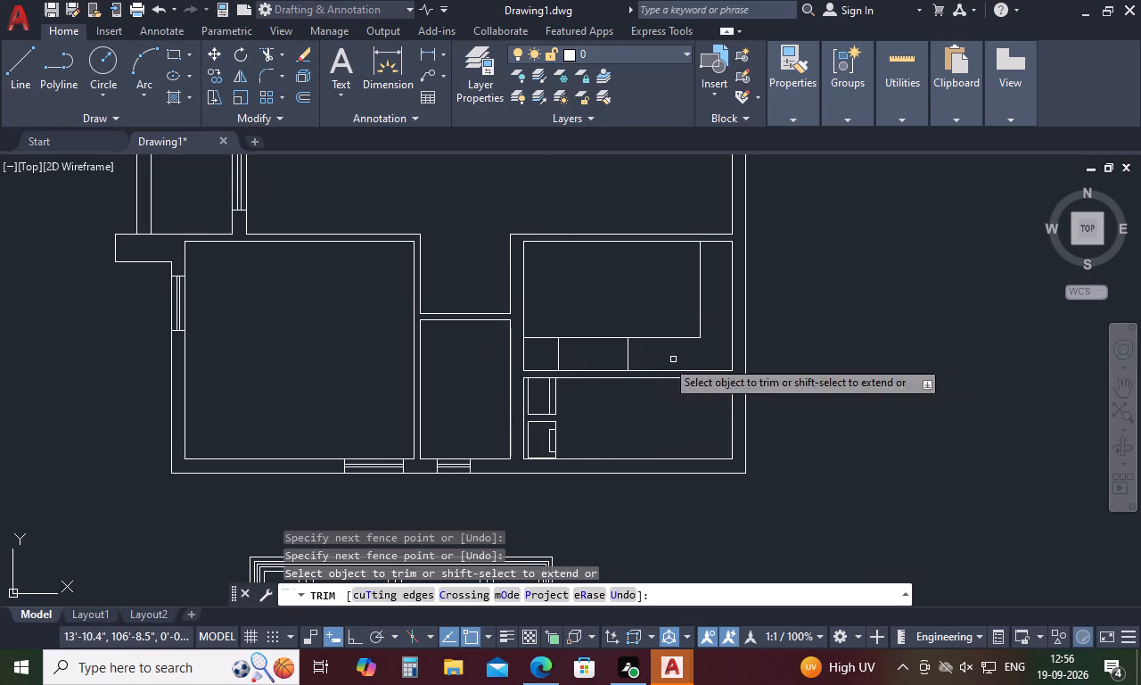
pyautogui.moveTo(606, 334); pyautogui.dragTo(605, 352)
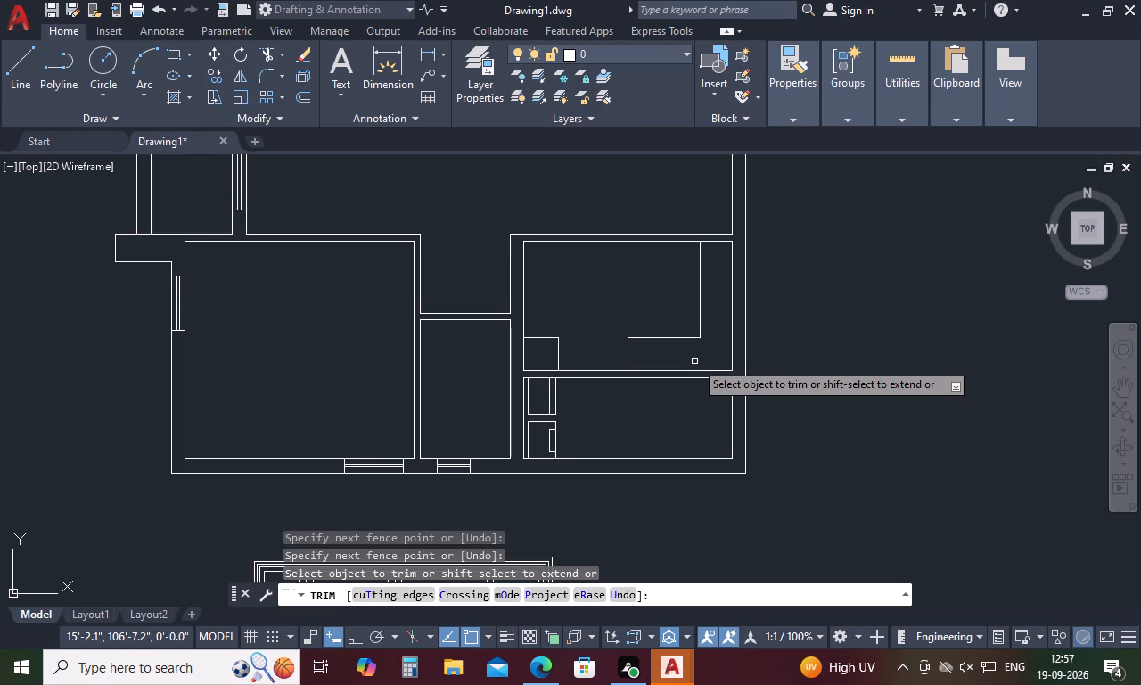
pyautogui.press('Escape')
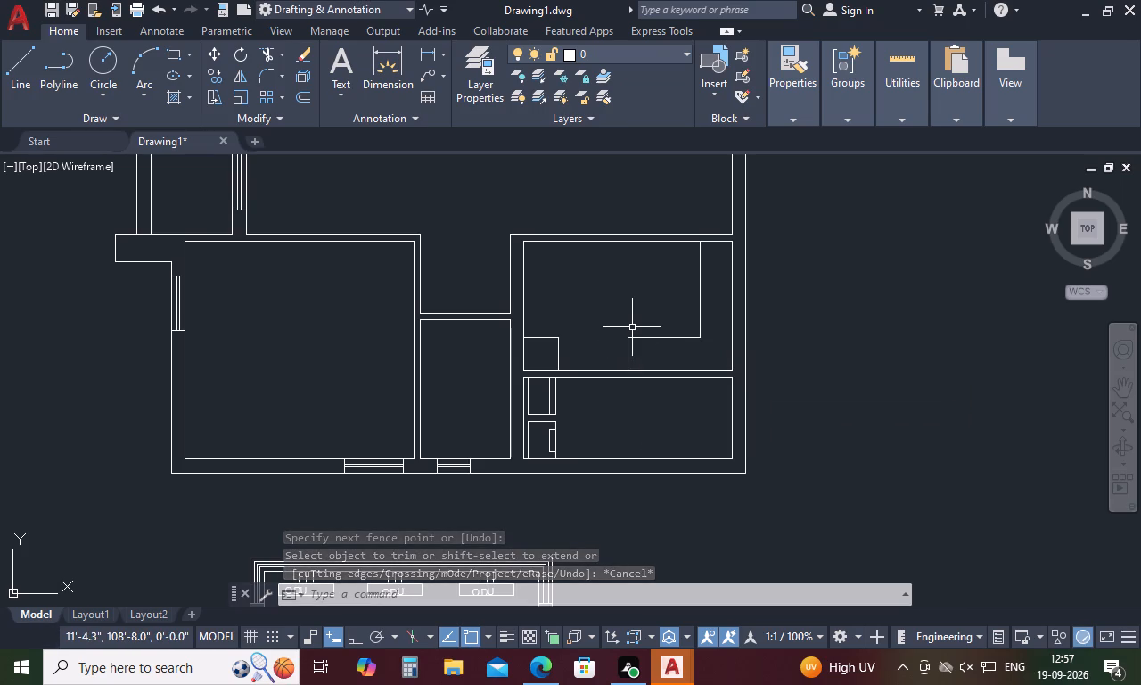
# Copy the top ODU balcony, with its walls, railing lines and crossed rectangle, to the empty space above the plan's upper-left corner.
pyautogui.scroll(-3, 634, 326)
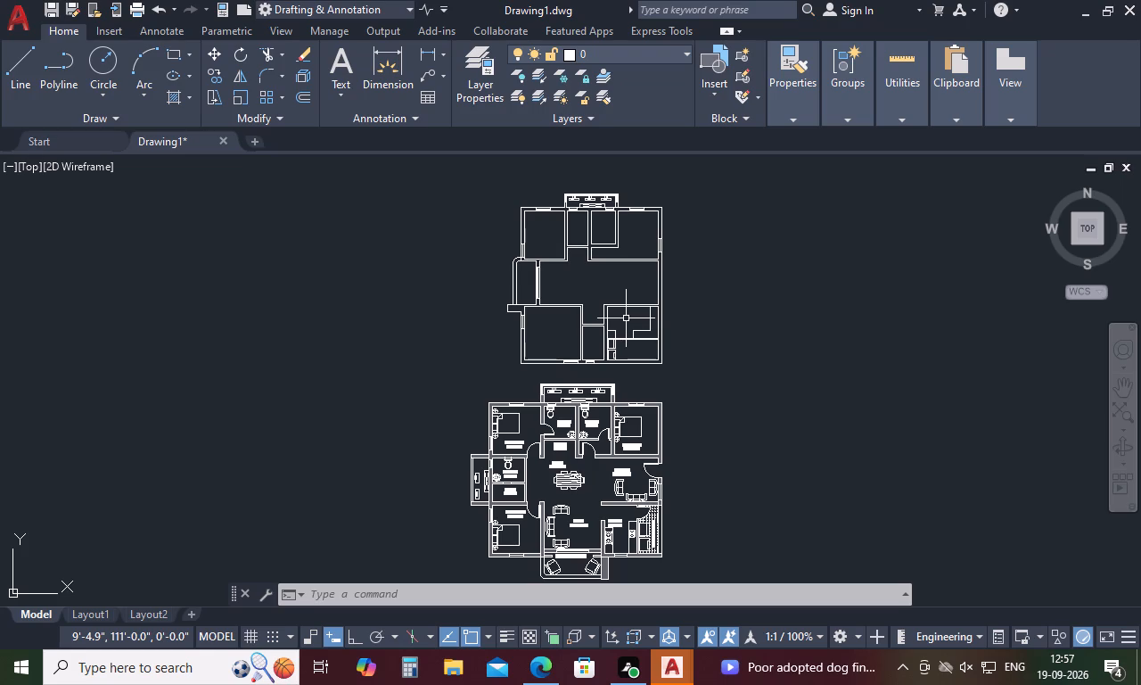
pyautogui.scroll(-1, 626, 318)
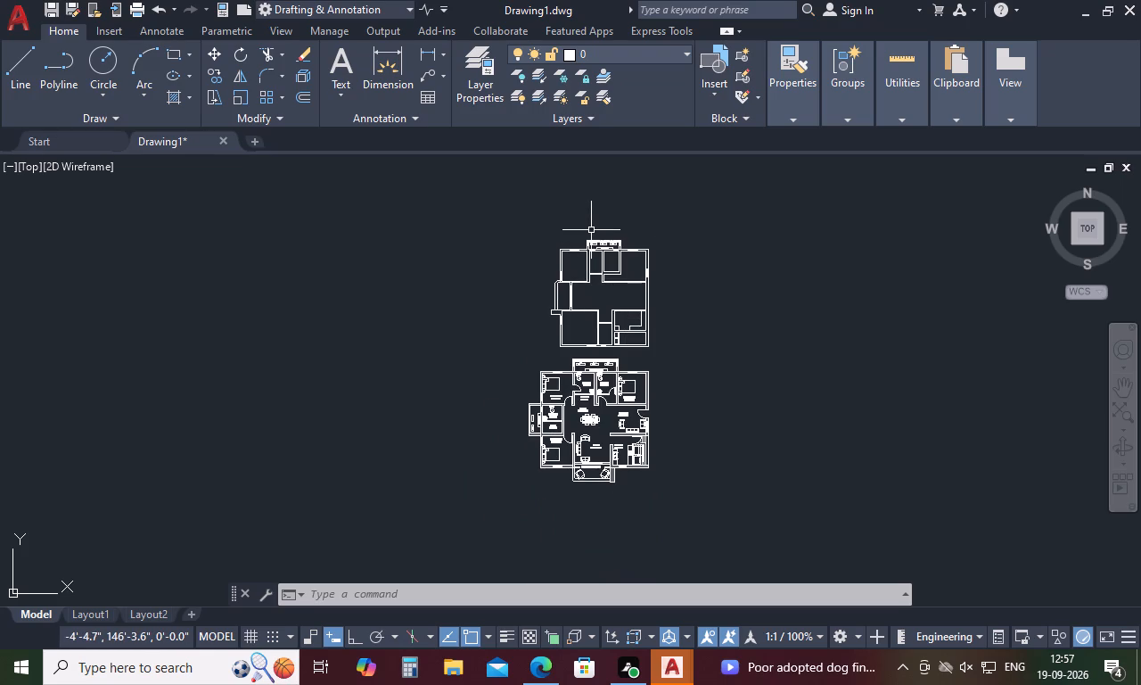
pyautogui.scroll(3, 591, 229)
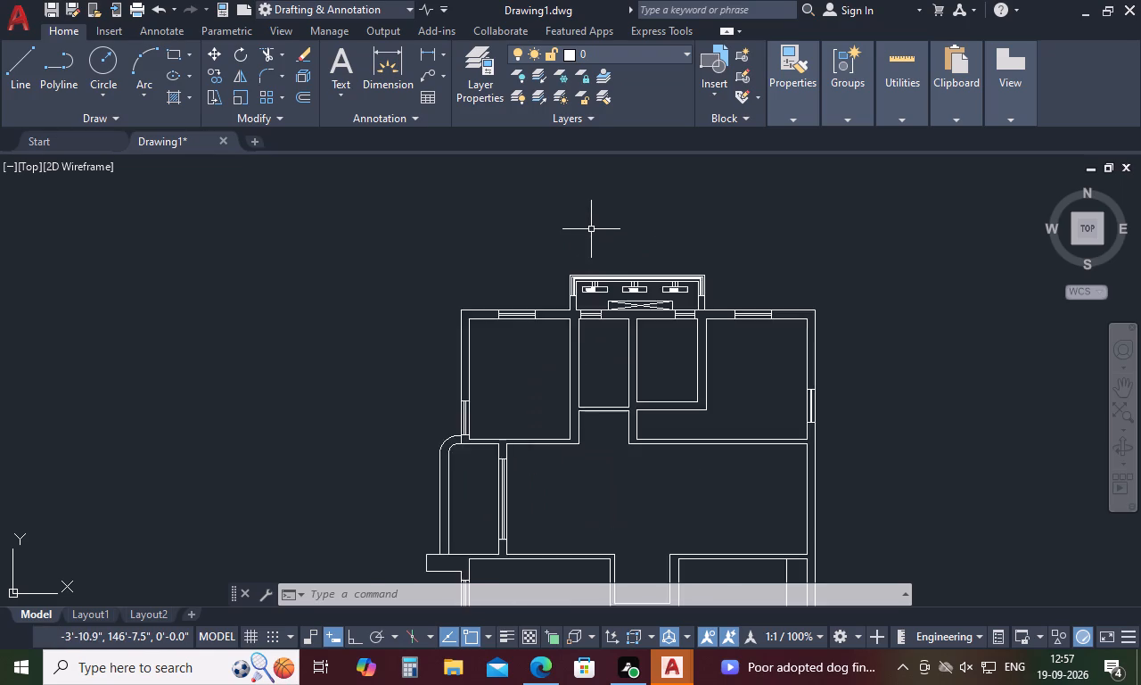
pyautogui.scroll(1, 591, 229)
pyautogui.press('space')
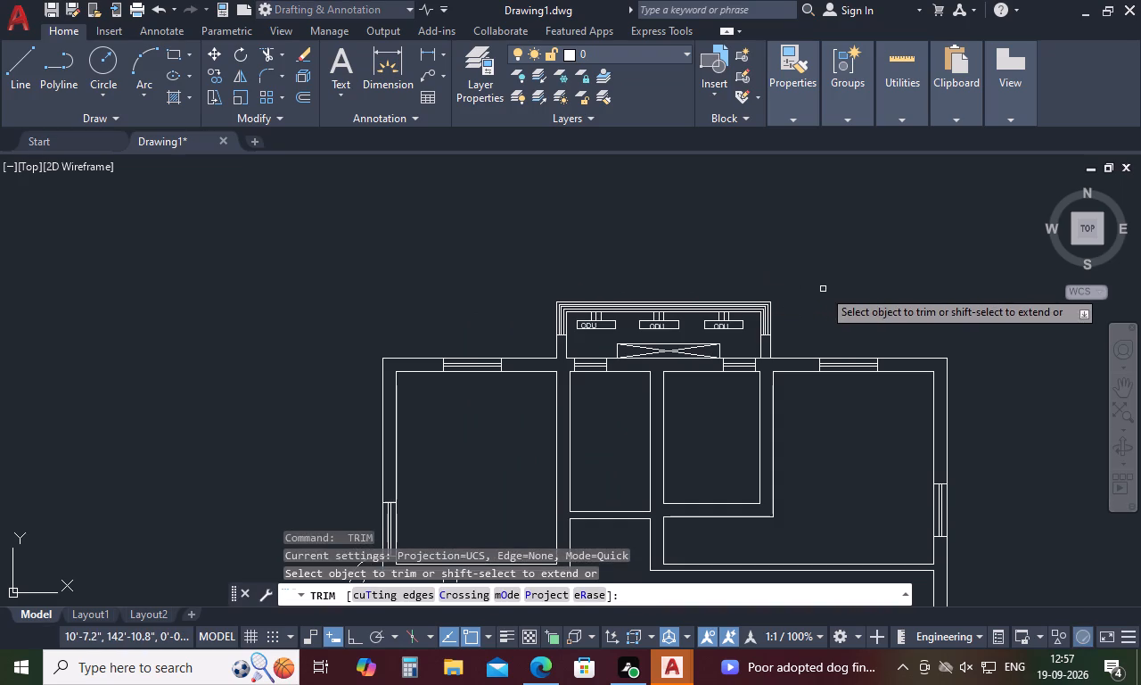
pyautogui.press('space')
pyautogui.press('space')
pyautogui.moveTo(819, 290); pyautogui.dragTo(771, 343)
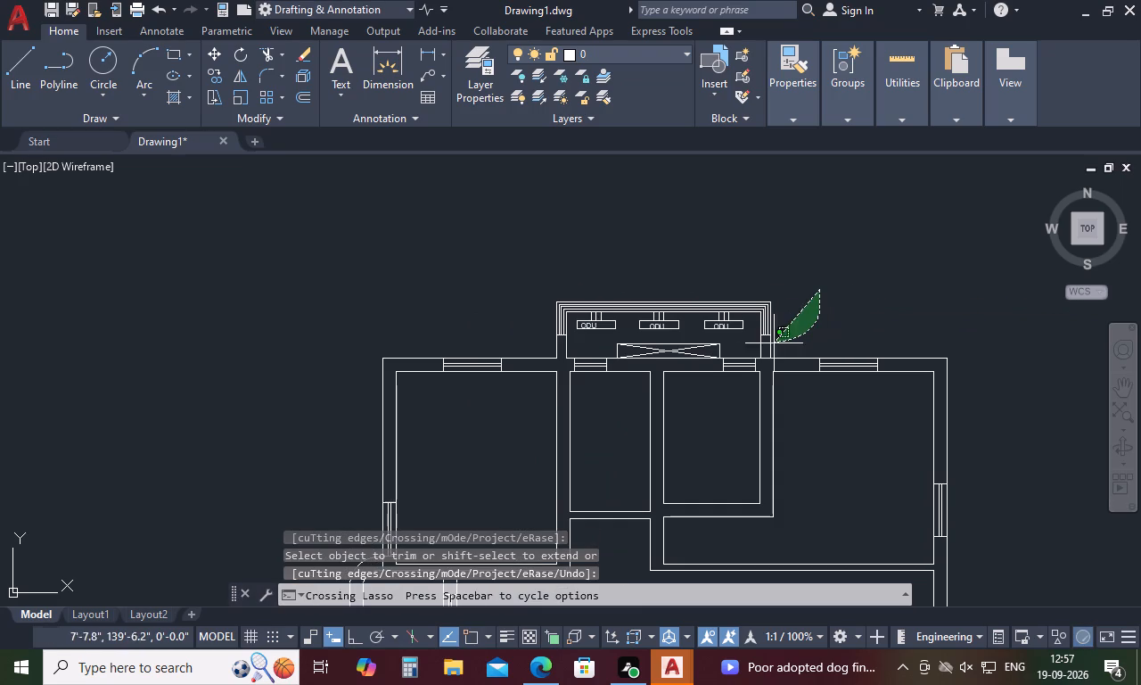
pyautogui.moveTo(771, 343); pyautogui.dragTo(544, 328)
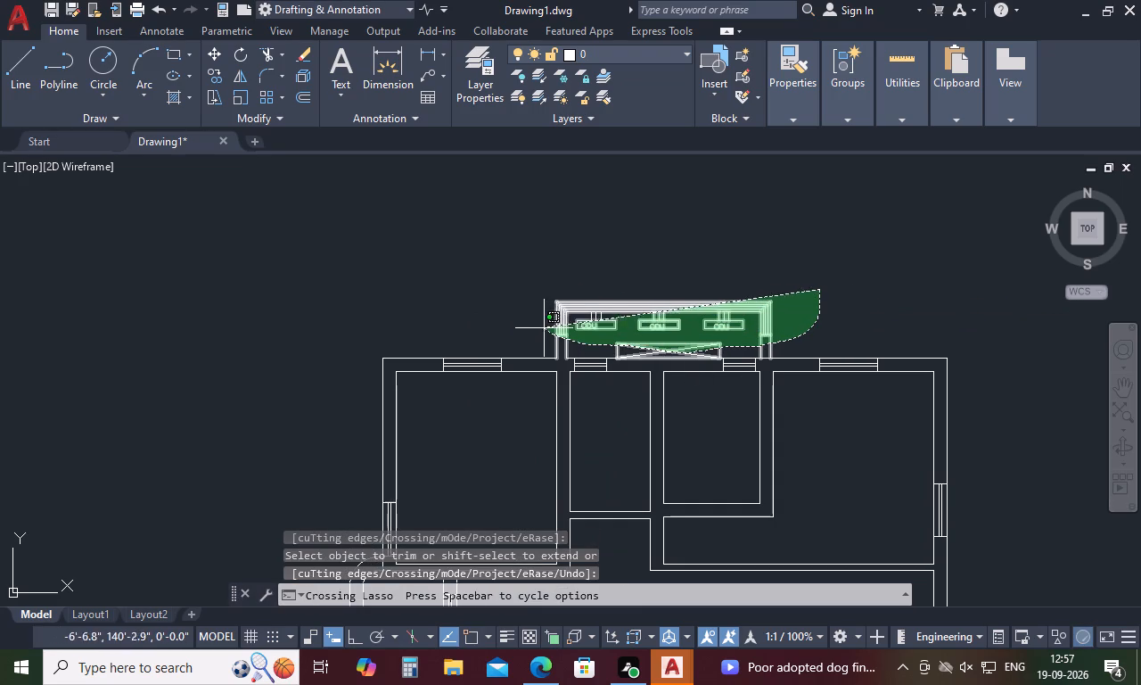
pyautogui.moveTo(544, 328); pyautogui.dragTo(537, 280)
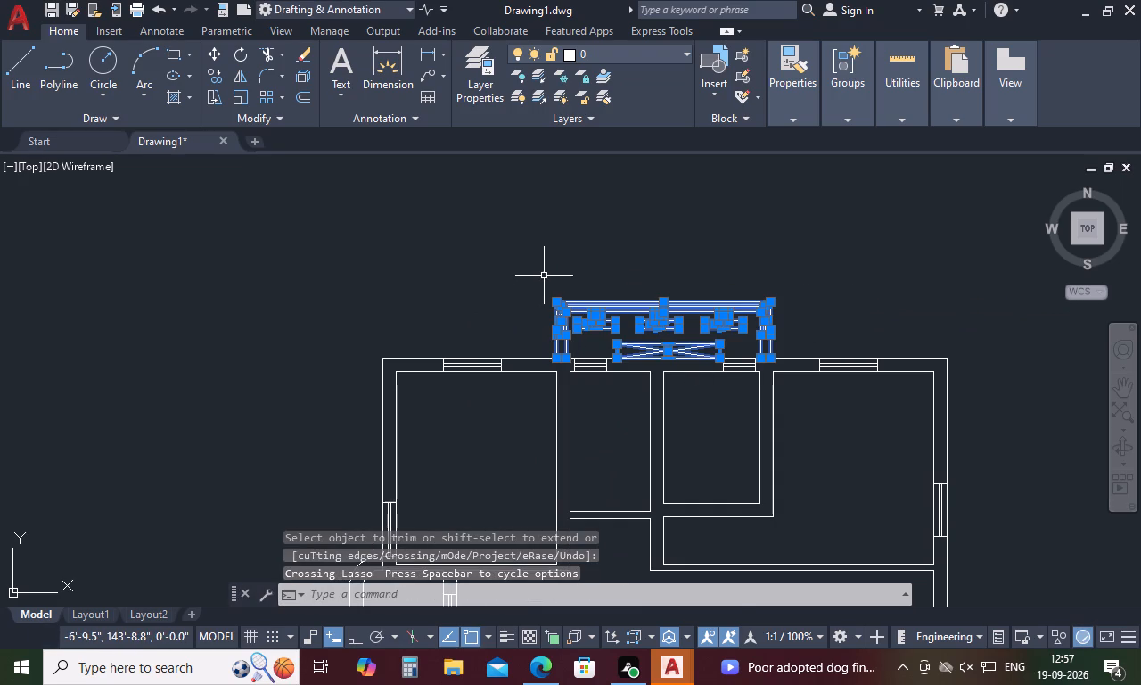
pyautogui.rightClick(544, 276)
pyautogui.click(590, 386)
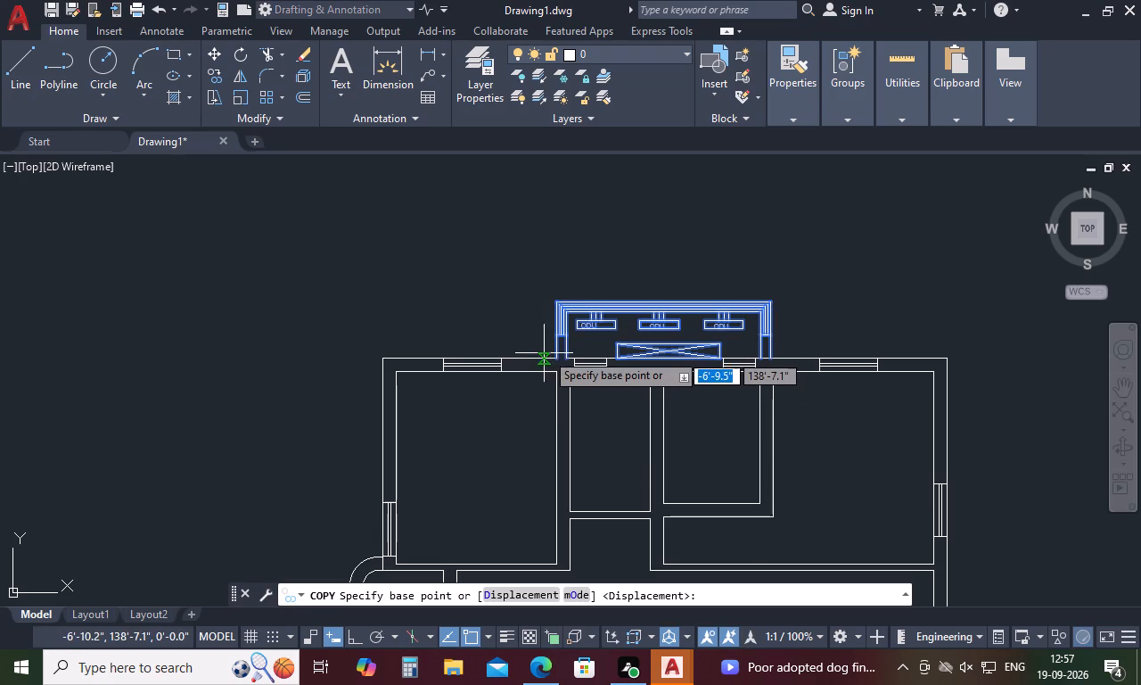
pyautogui.click(554, 356)
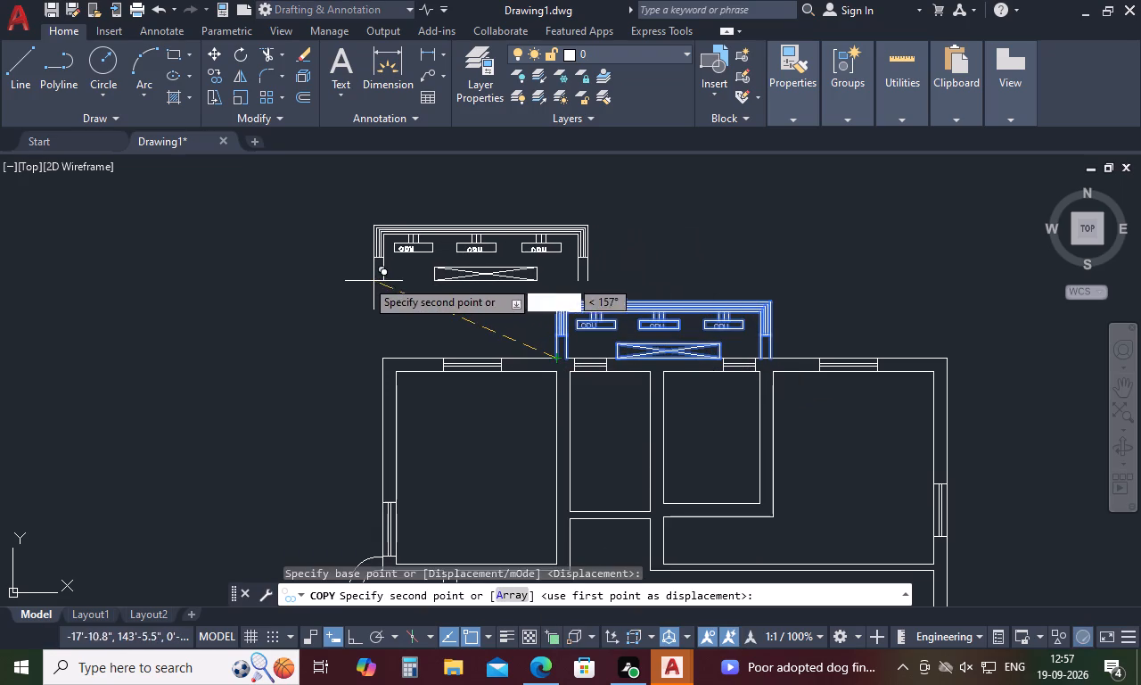
pyautogui.click(327, 250)
pyautogui.press('space')
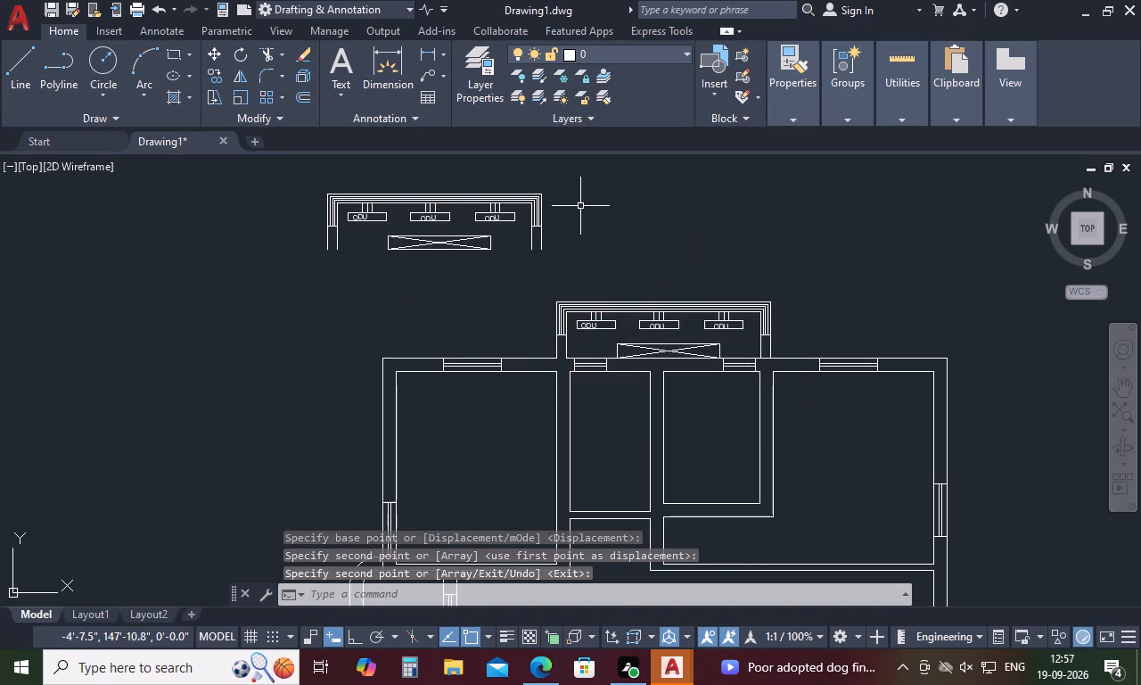
# Mirror the copied ODU balcony about the horizontal line through its open wall ends, erasing the source objects.
pyautogui.moveTo(584, 202); pyautogui.dragTo(278, 190)
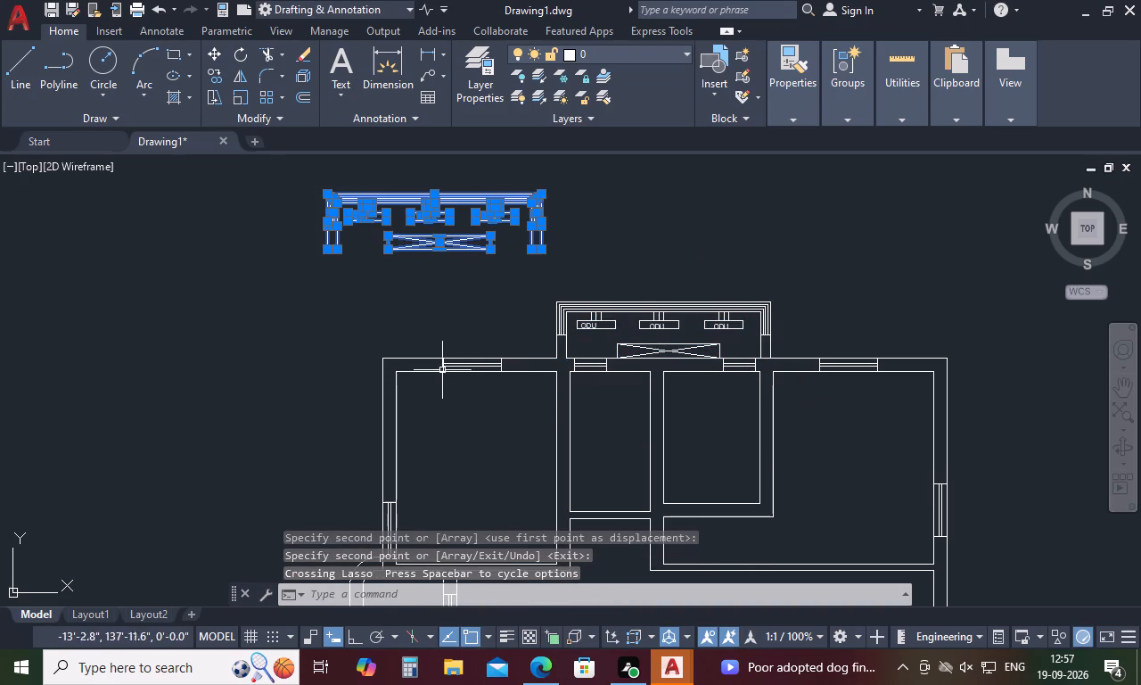
pyautogui.write('MI')
pyautogui.press('space')
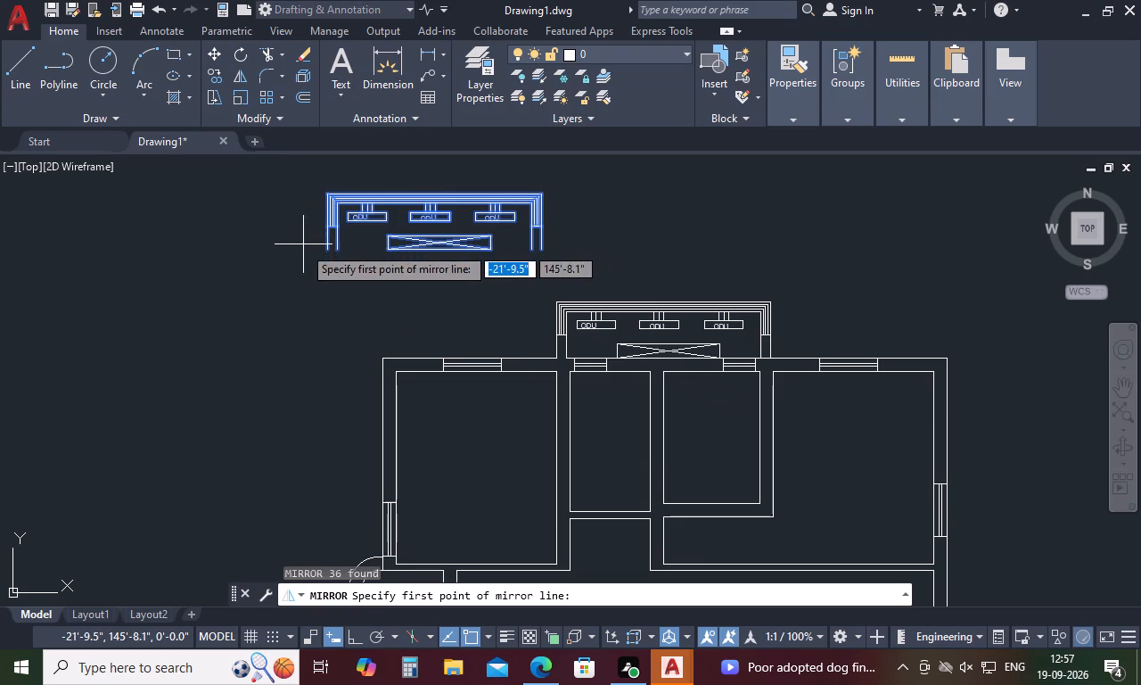
pyautogui.click(324, 252)
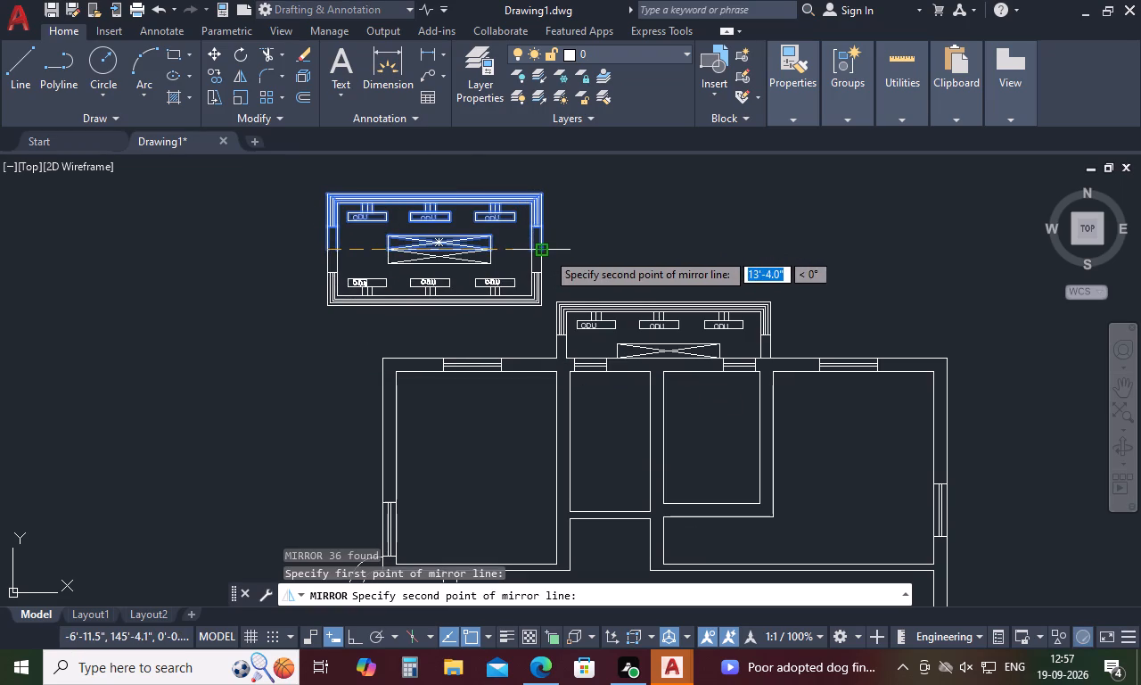
pyautogui.click(546, 252)
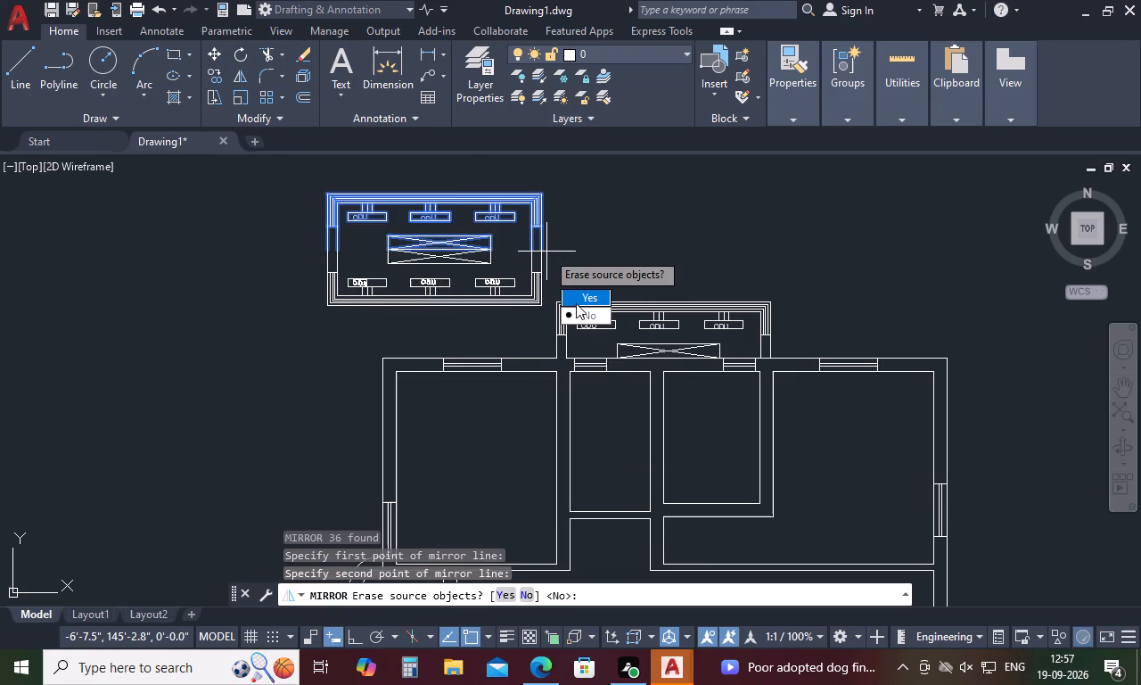
pyautogui.moveTo(578, 299); pyautogui.dragTo(546, 252)
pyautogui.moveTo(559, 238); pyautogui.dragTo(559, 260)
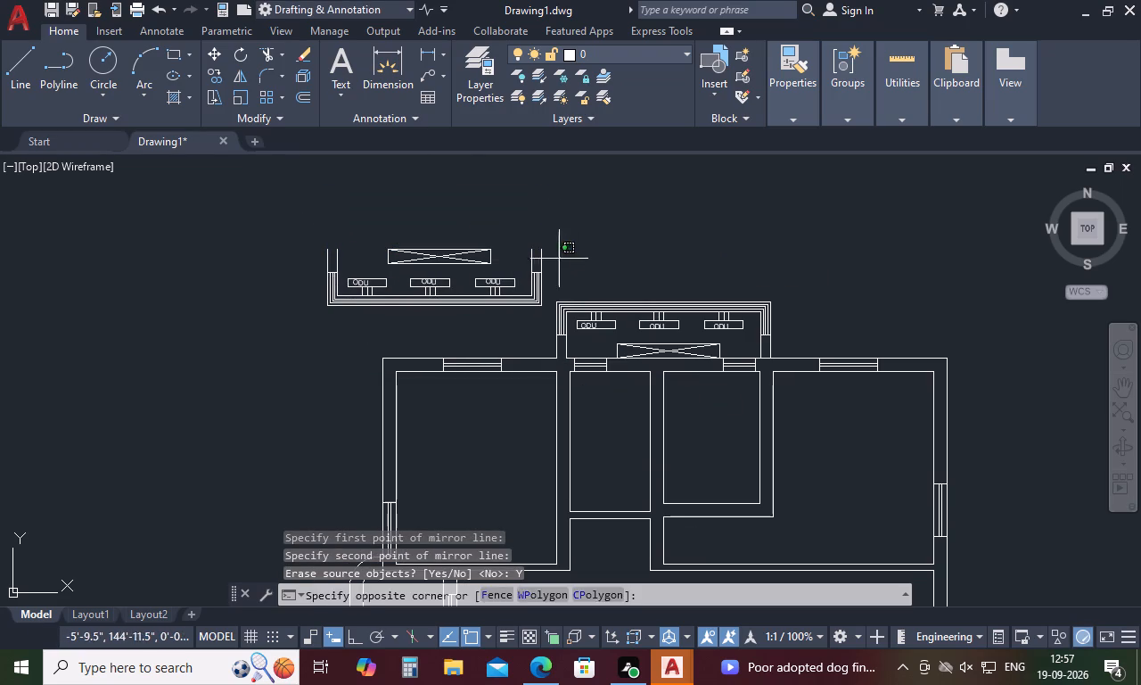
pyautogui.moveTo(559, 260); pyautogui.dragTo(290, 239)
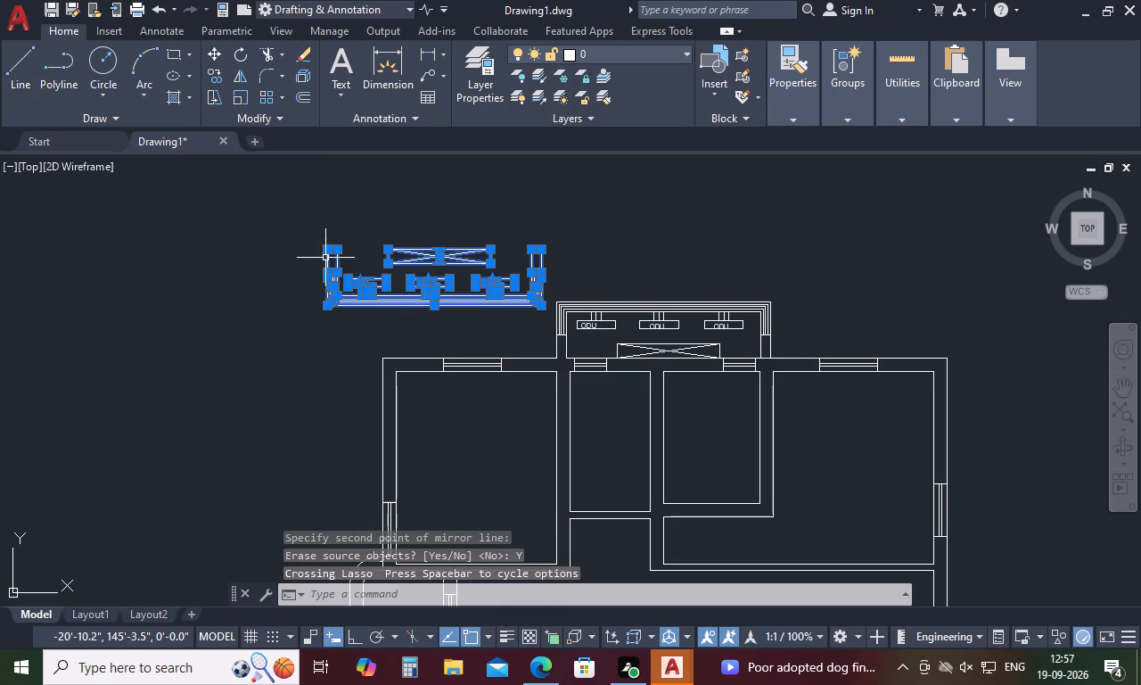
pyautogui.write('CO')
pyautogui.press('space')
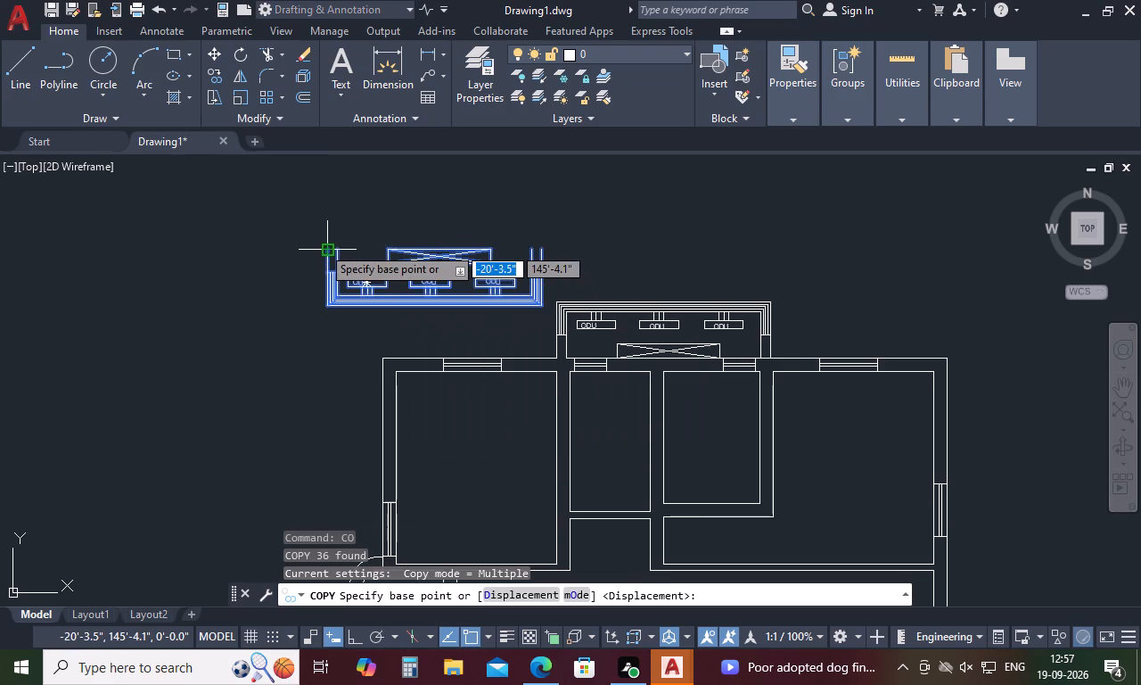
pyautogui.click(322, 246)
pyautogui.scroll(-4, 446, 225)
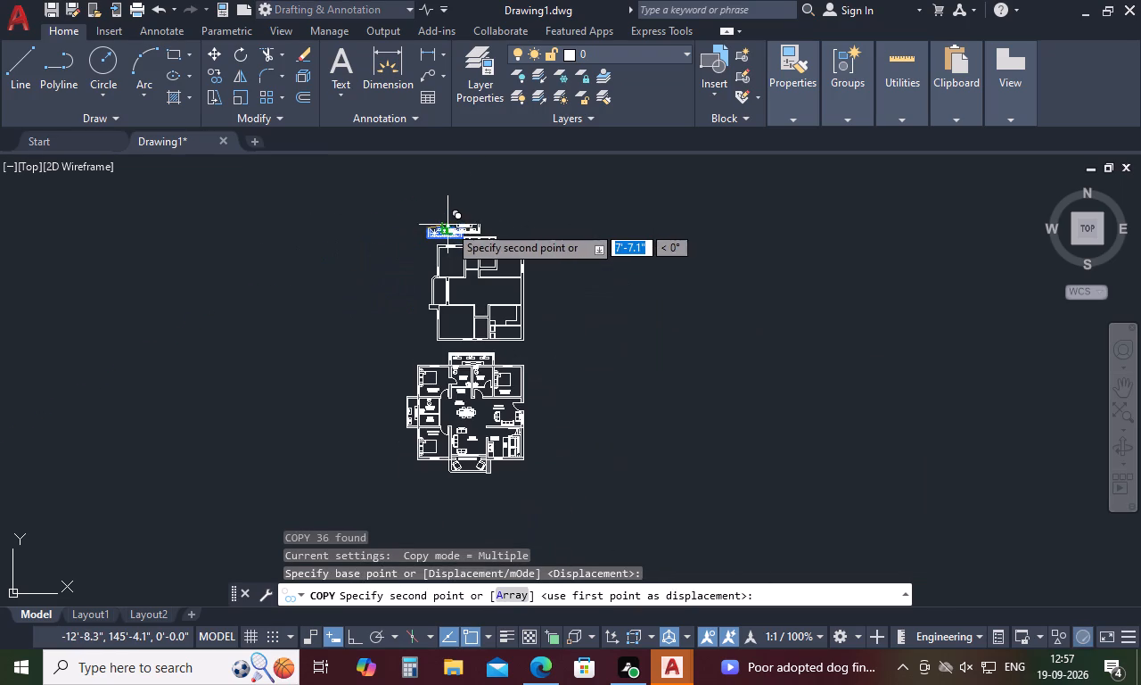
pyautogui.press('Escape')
# Copy the flipped ODU balcony from its upper-left corner onto the upper plan's bottom outer wall line, starting between the two bottom windows.
pyautogui.scroll(3, 444, 229)
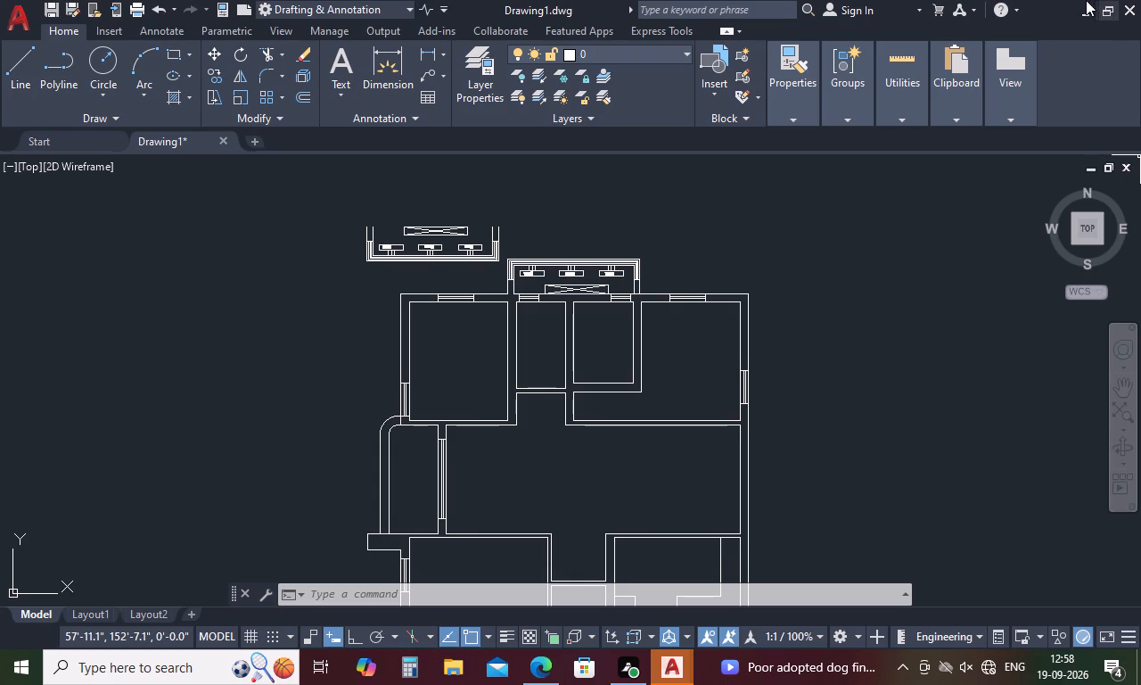
pyautogui.scroll(2, 368, 229)
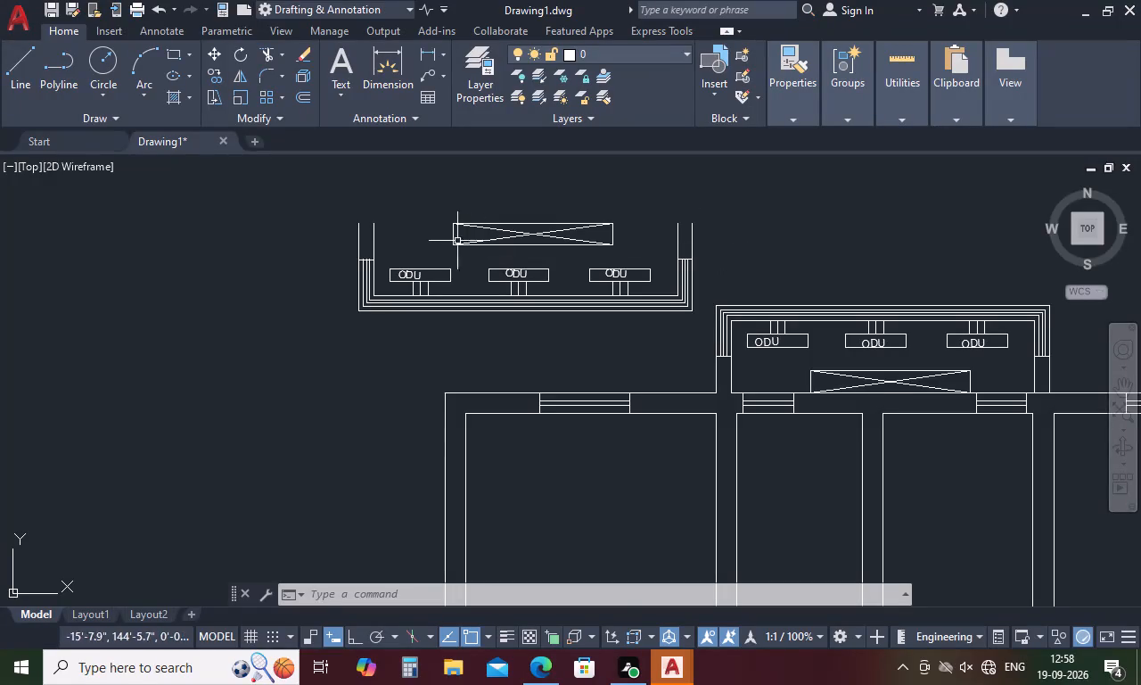
pyautogui.moveTo(315, 207); pyautogui.dragTo(671, 329)
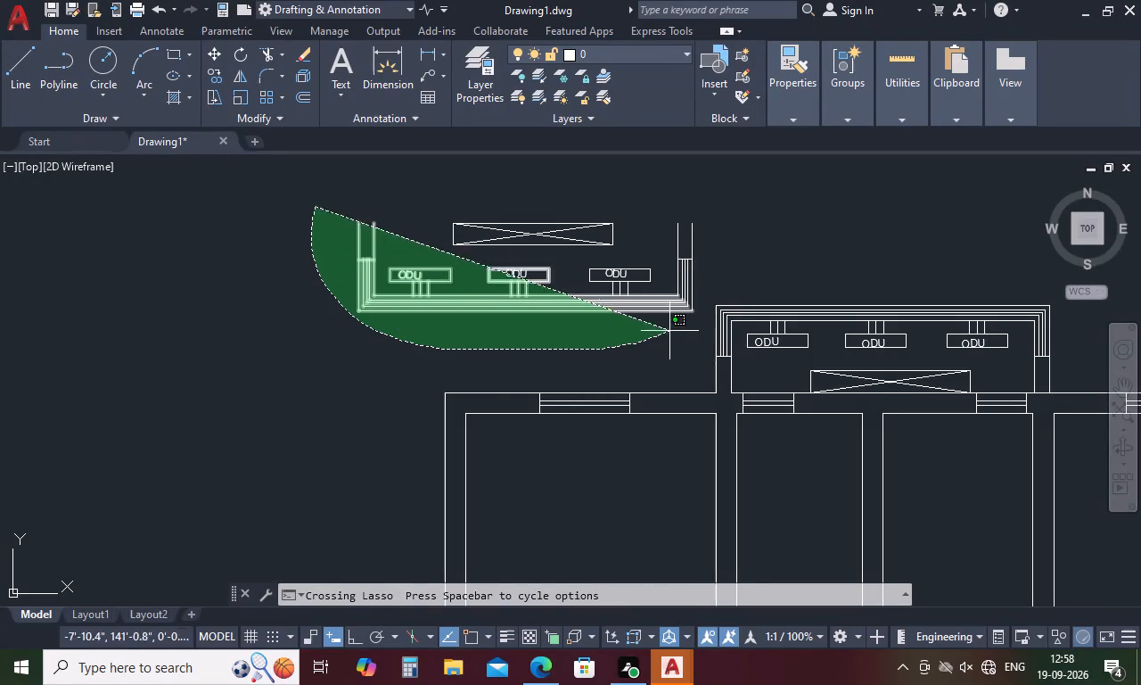
pyautogui.moveTo(671, 329); pyautogui.dragTo(702, 212)
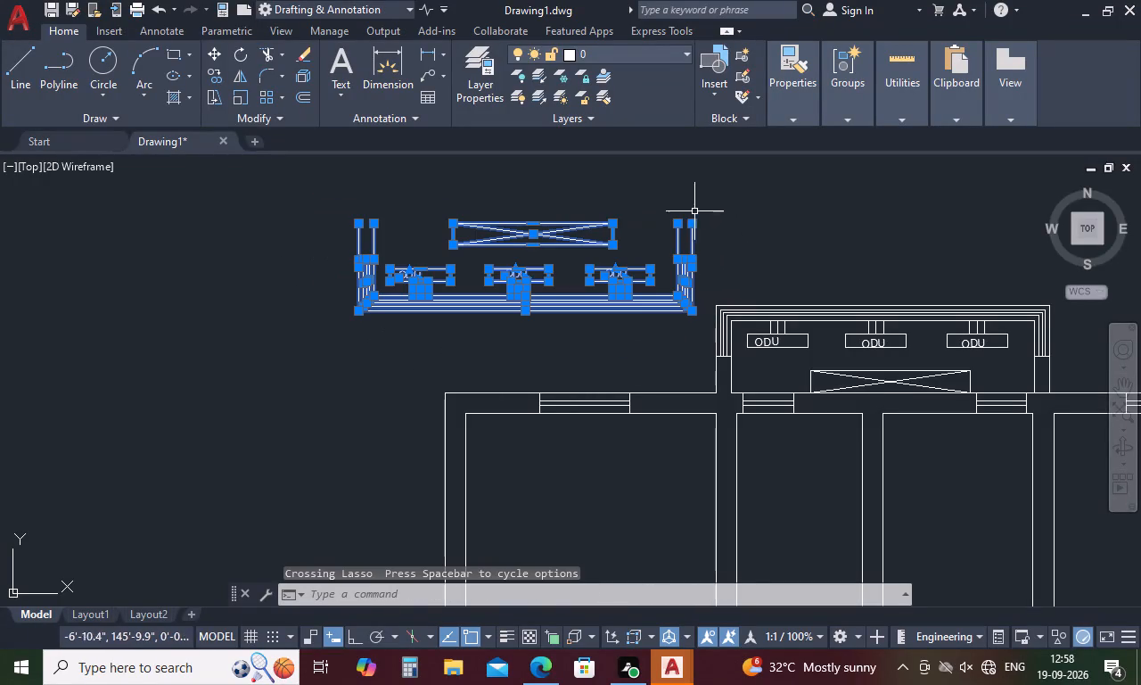
pyautogui.write('CO')
pyautogui.press('space')
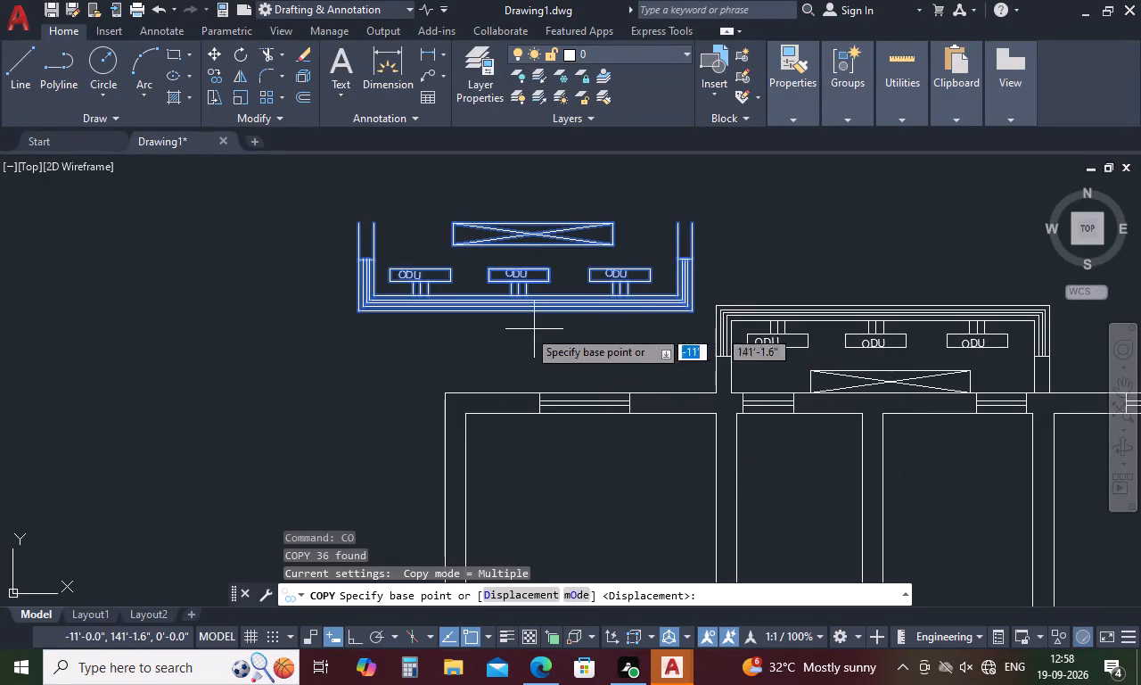
pyautogui.click(361, 222)
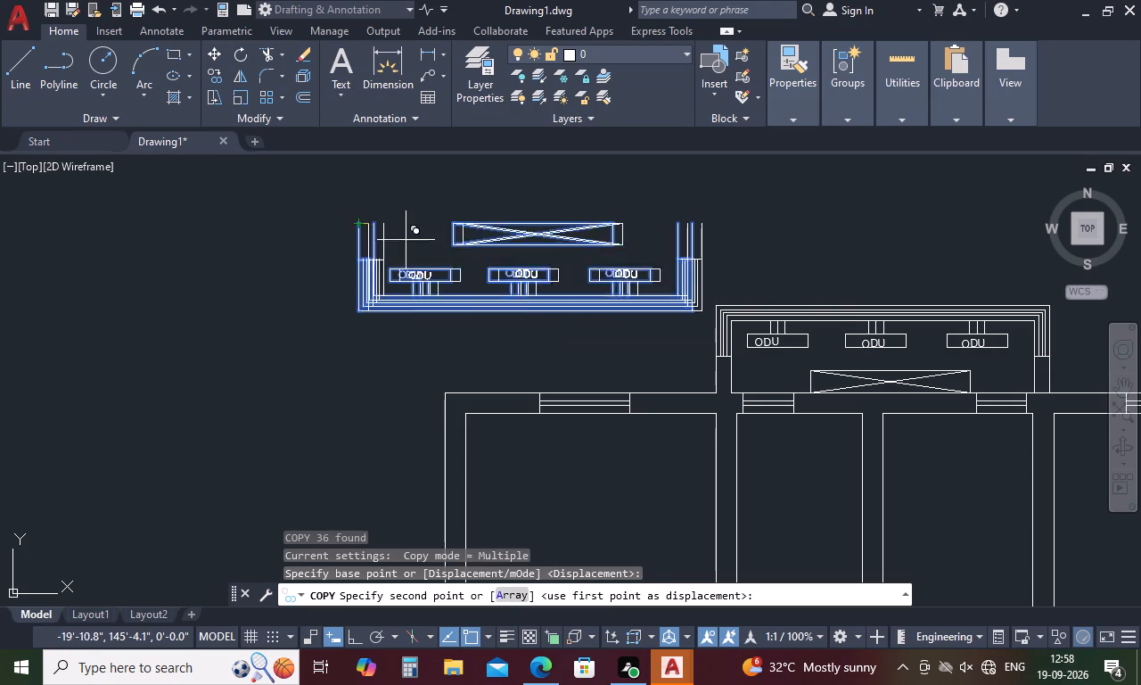
pyautogui.scroll(-4, 514, 252)
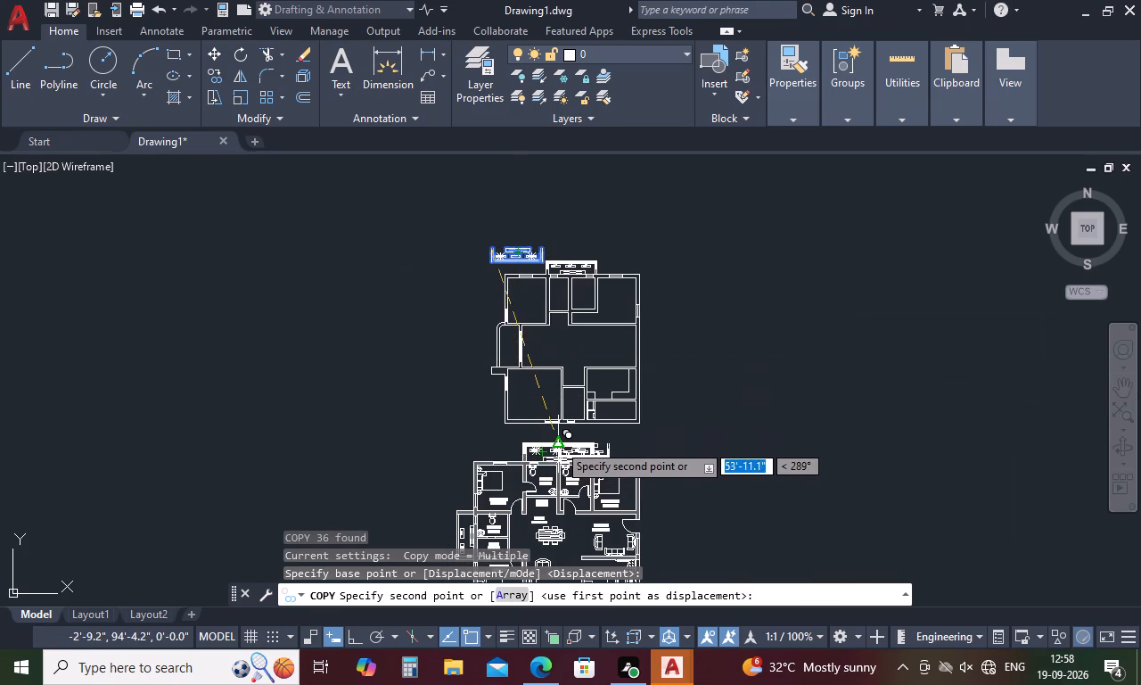
pyautogui.scroll(3, 548, 432)
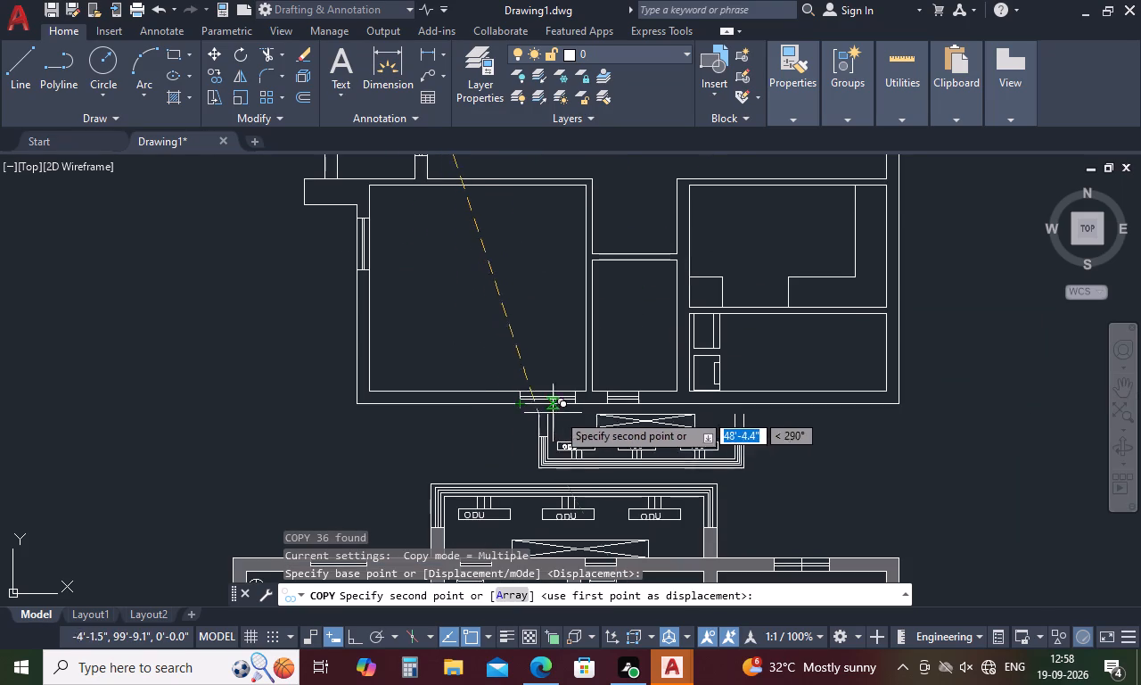
pyautogui.scroll(3, 588, 412)
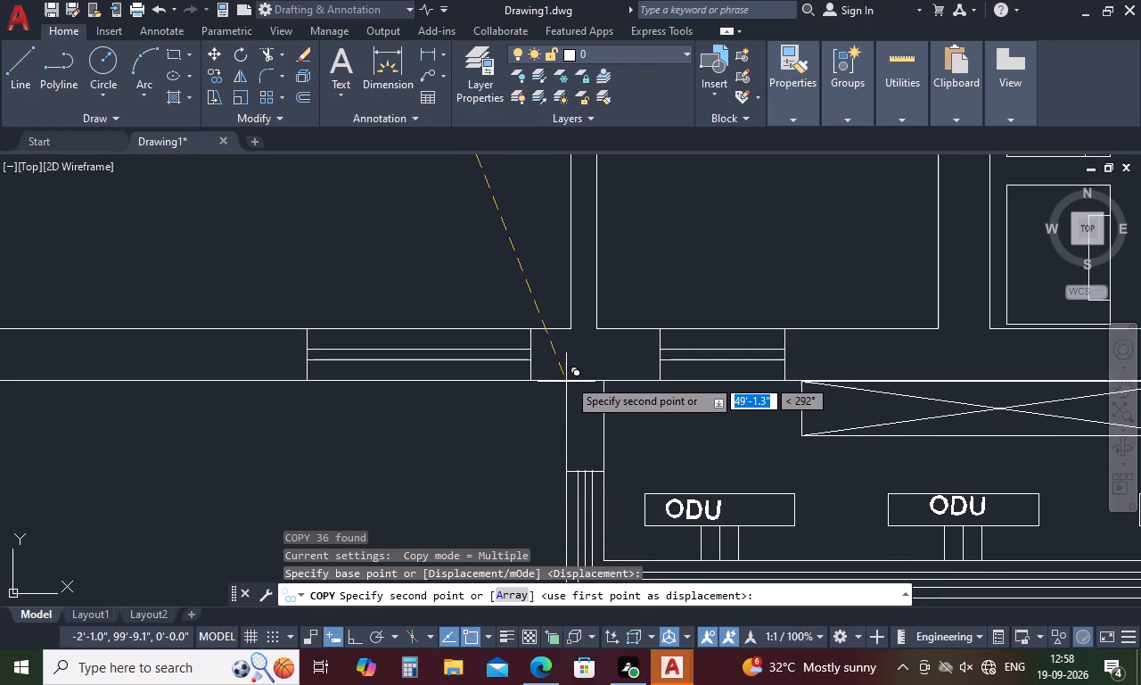
pyautogui.click(569, 380)
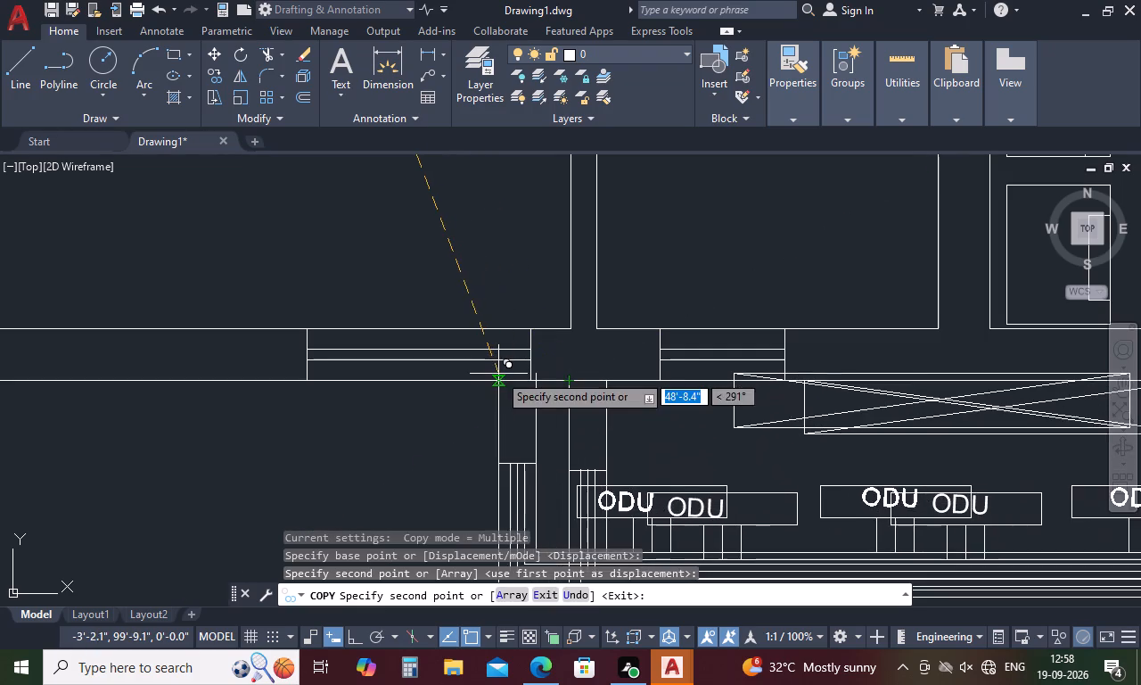
pyautogui.press('Escape')
pyautogui.scroll(-3, 462, 291)
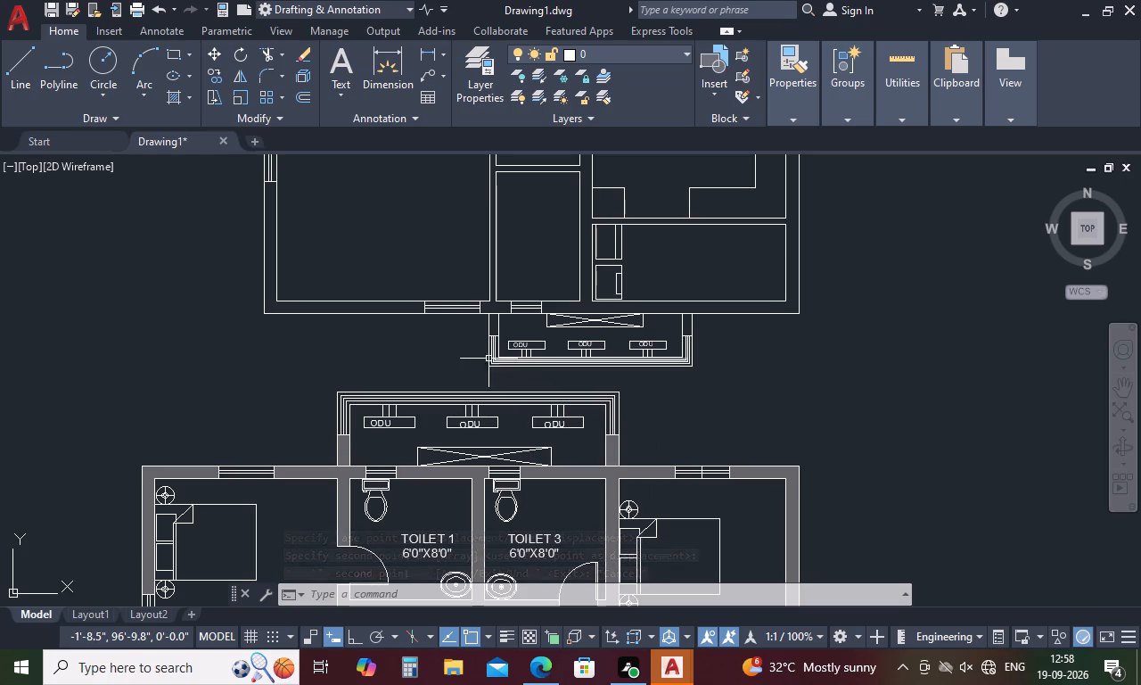
# Scale the bottom ODU balcony down to about two-thirds size from its upper-left corner on the upper plan's outer wall.
pyautogui.moveTo(466, 340); pyautogui.dragTo(644, 373)
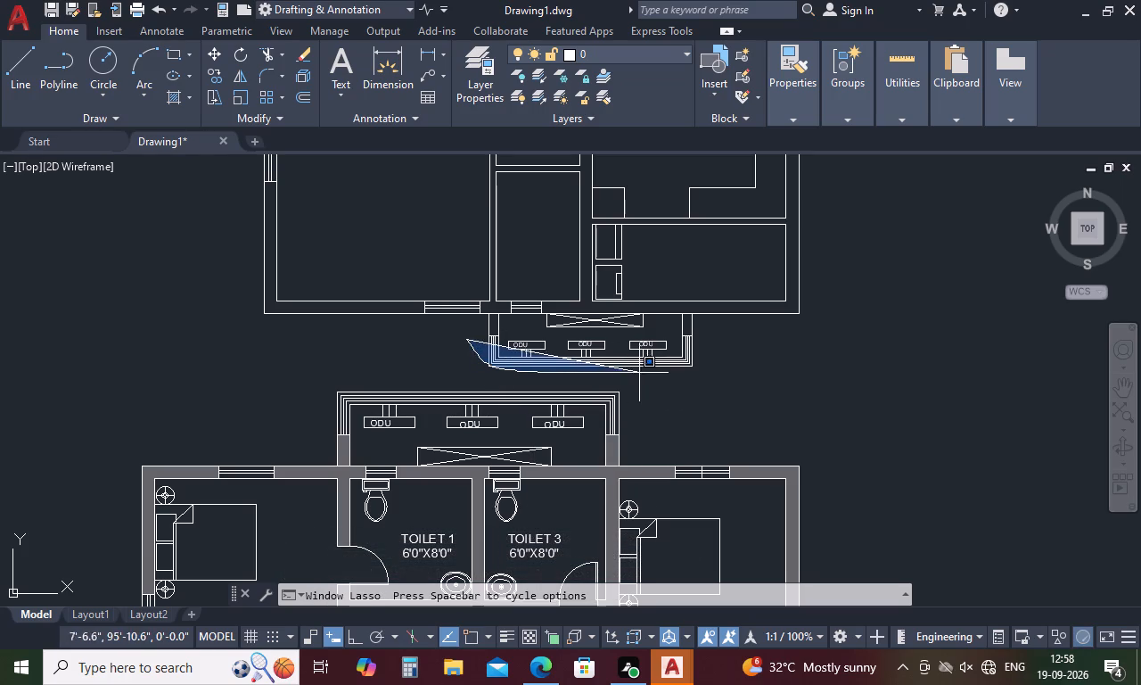
pyautogui.moveTo(644, 373); pyautogui.dragTo(706, 346)
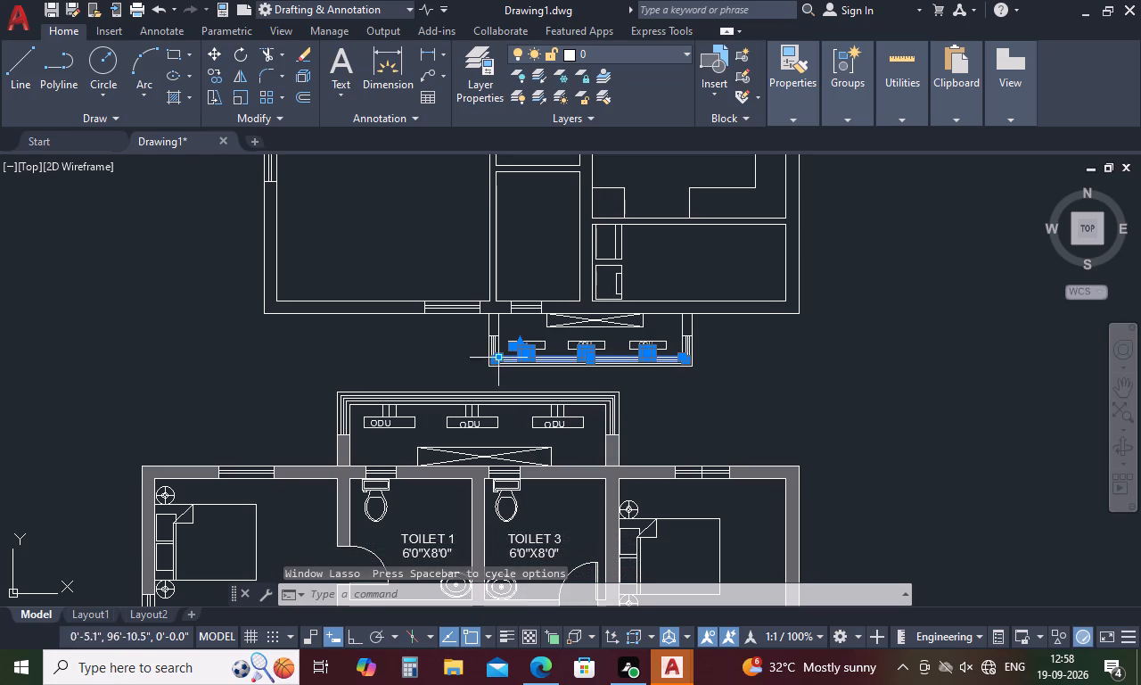
pyautogui.moveTo(424, 335); pyautogui.dragTo(710, 336)
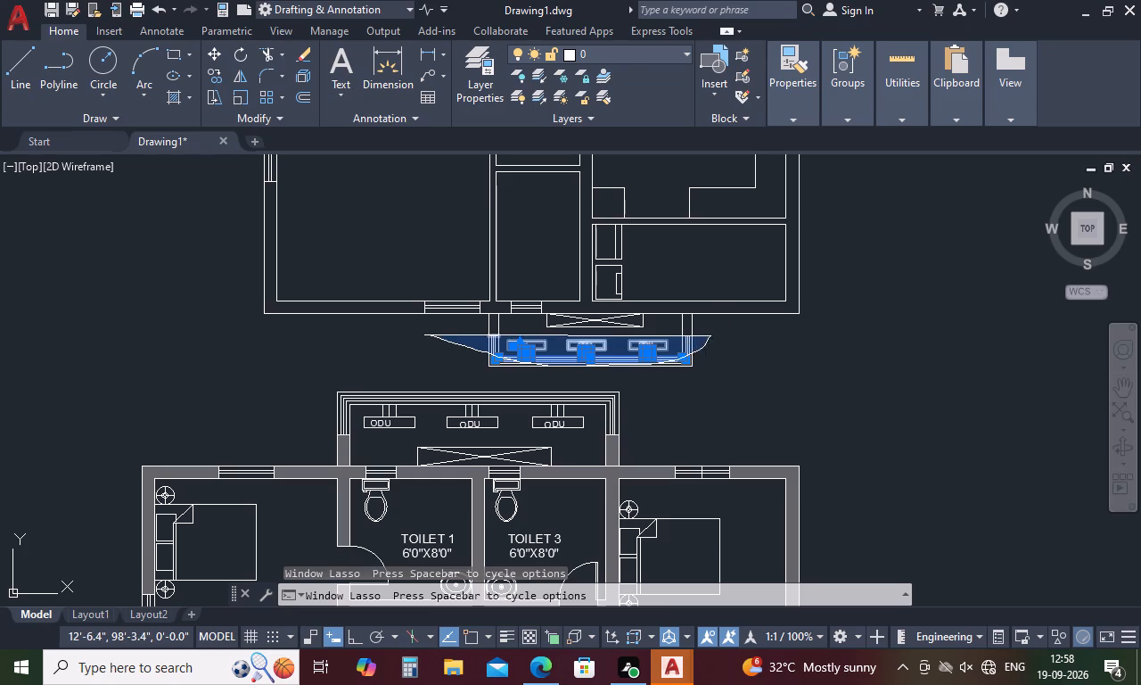
pyautogui.moveTo(727, 404); pyautogui.dragTo(641, 331)
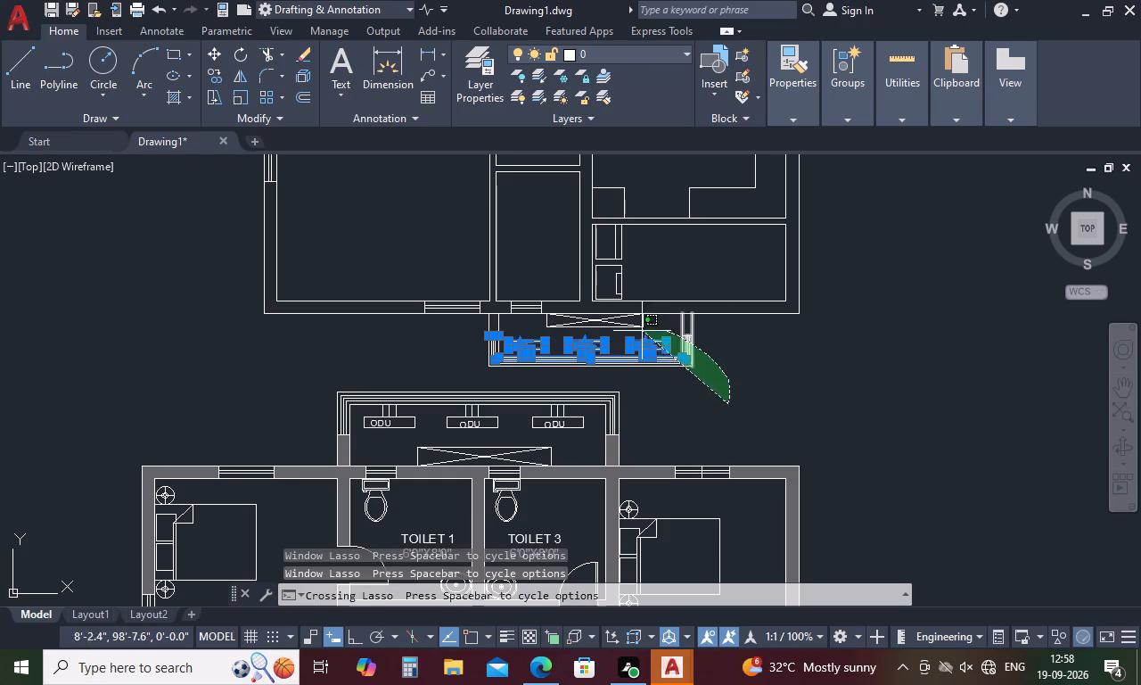
pyautogui.moveTo(641, 331); pyautogui.dragTo(494, 354)
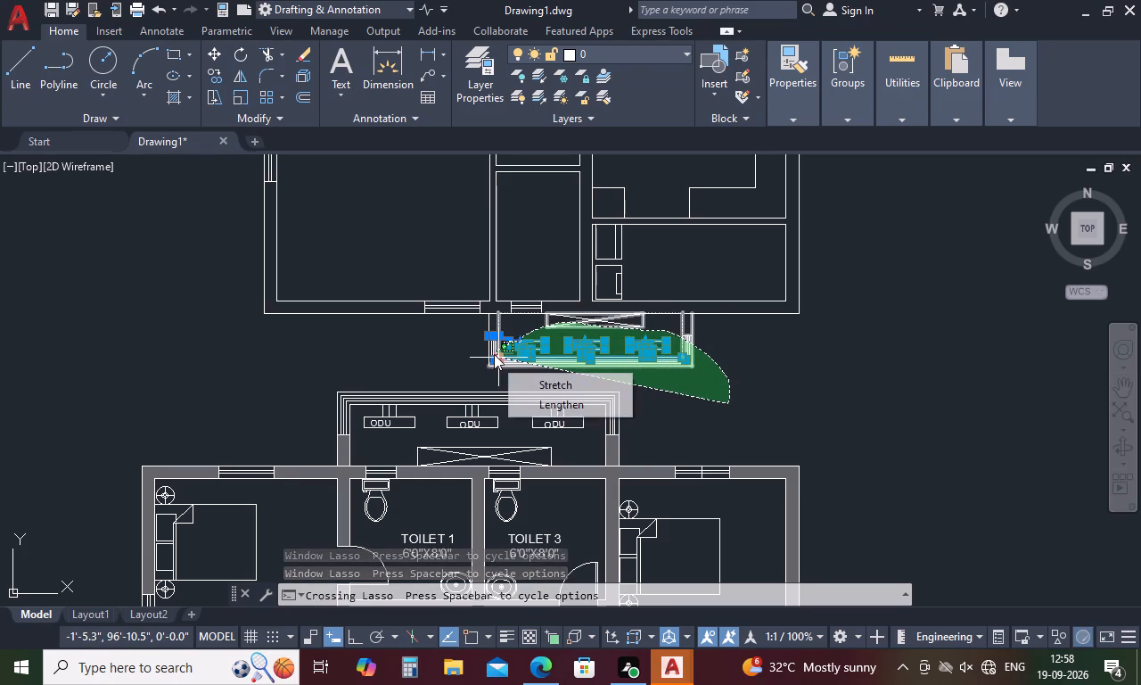
pyautogui.moveTo(494, 354); pyautogui.dragTo(488, 356)
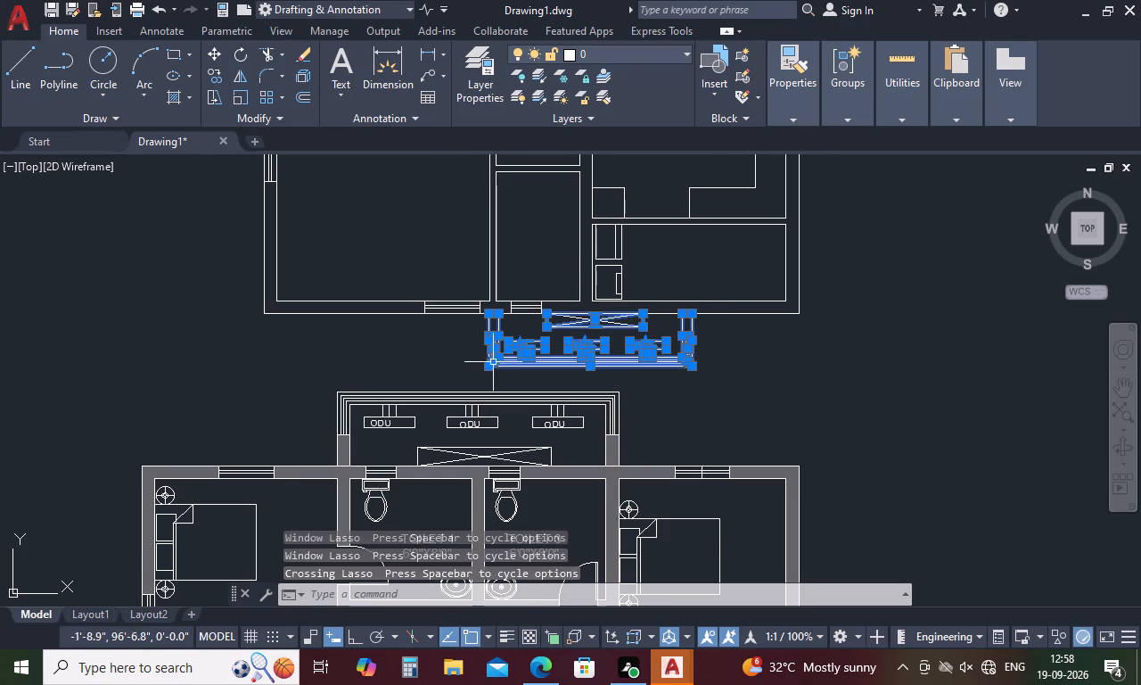
pyautogui.scroll(3, 489, 357)
pyautogui.scroll(-1, 619, 333)
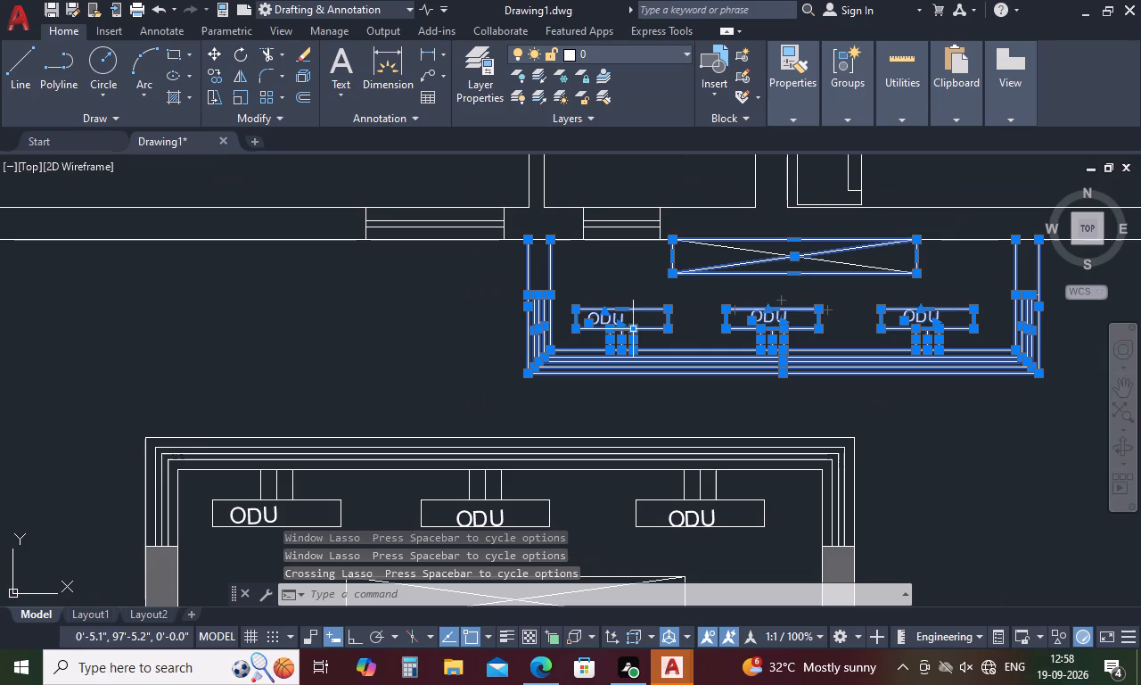
pyautogui.click(822, 259)
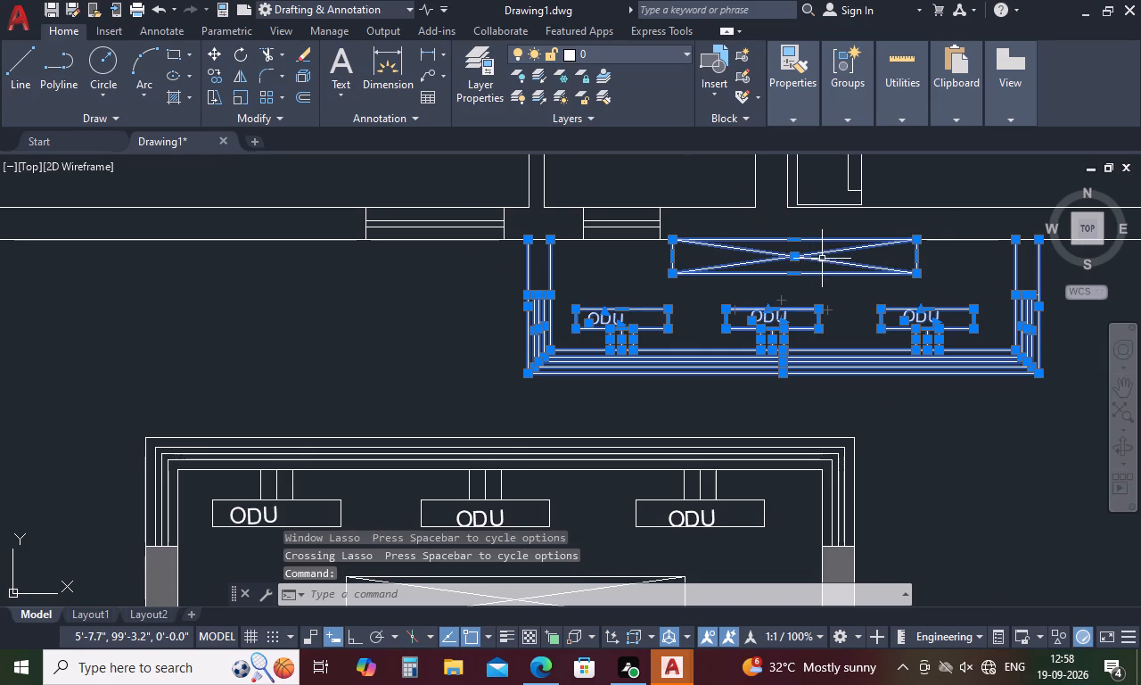
pyautogui.click(806, 239)
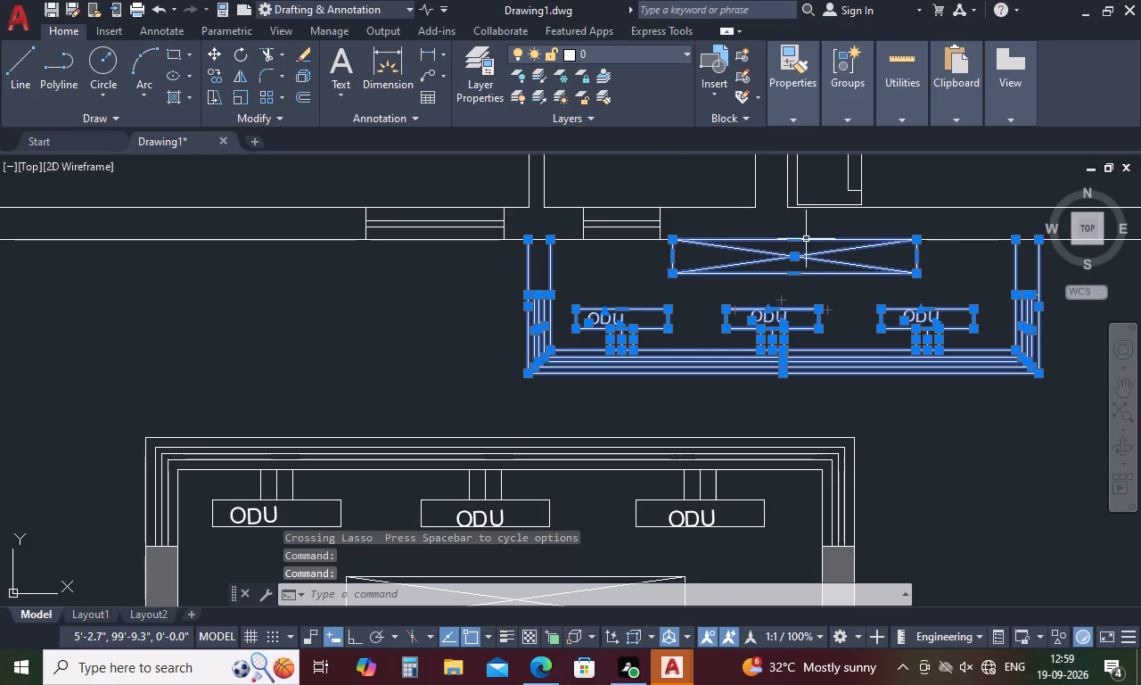
pyautogui.rightClick(657, 347)
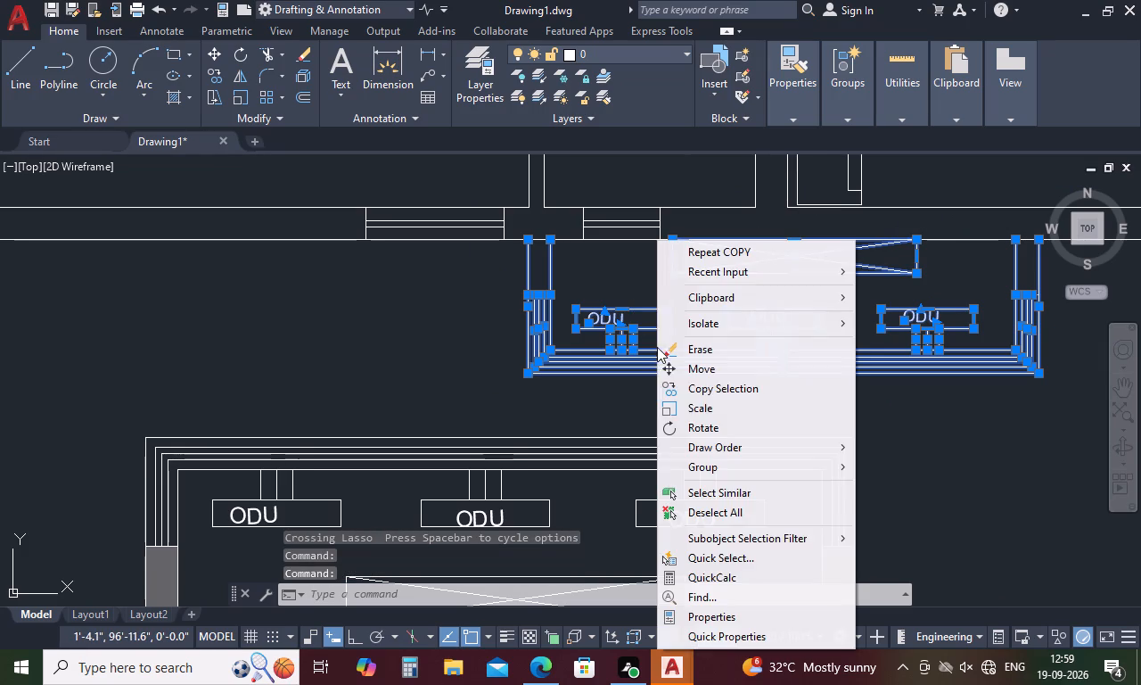
pyautogui.click(688, 410)
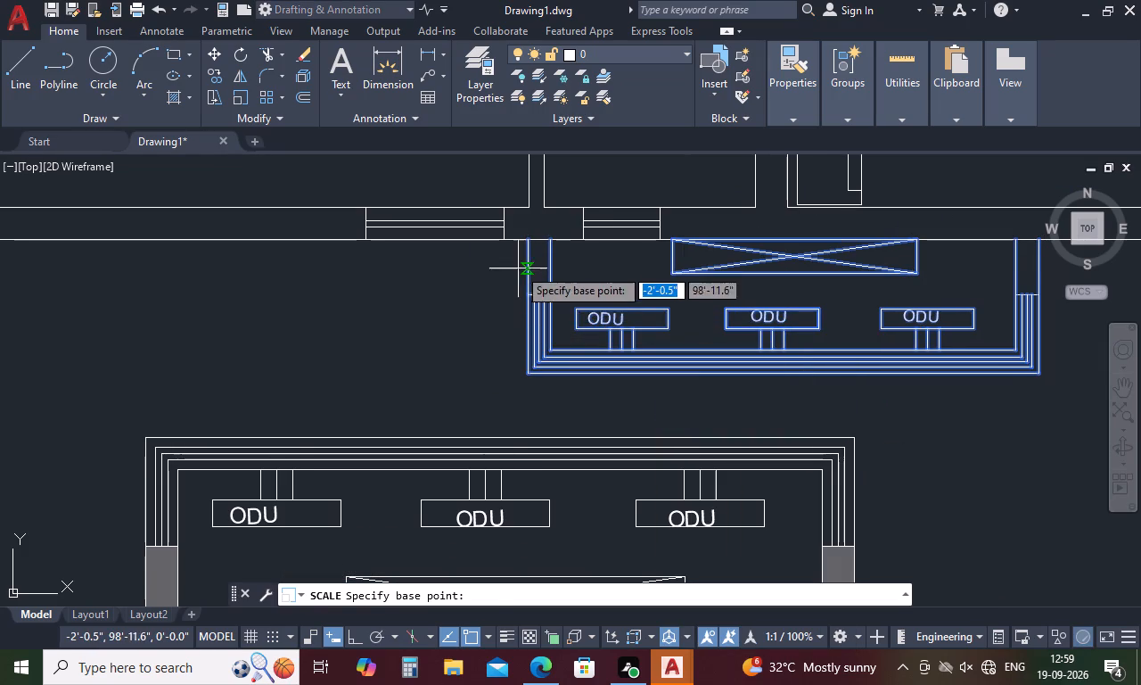
pyautogui.click(531, 244)
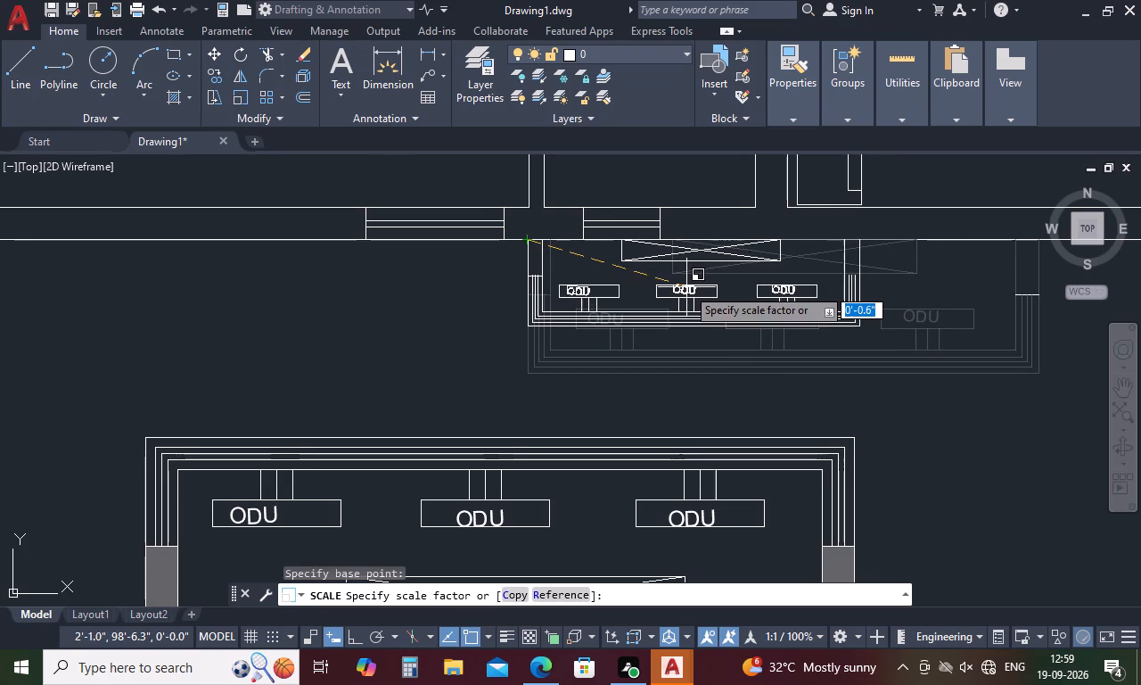
pyautogui.click(692, 285)
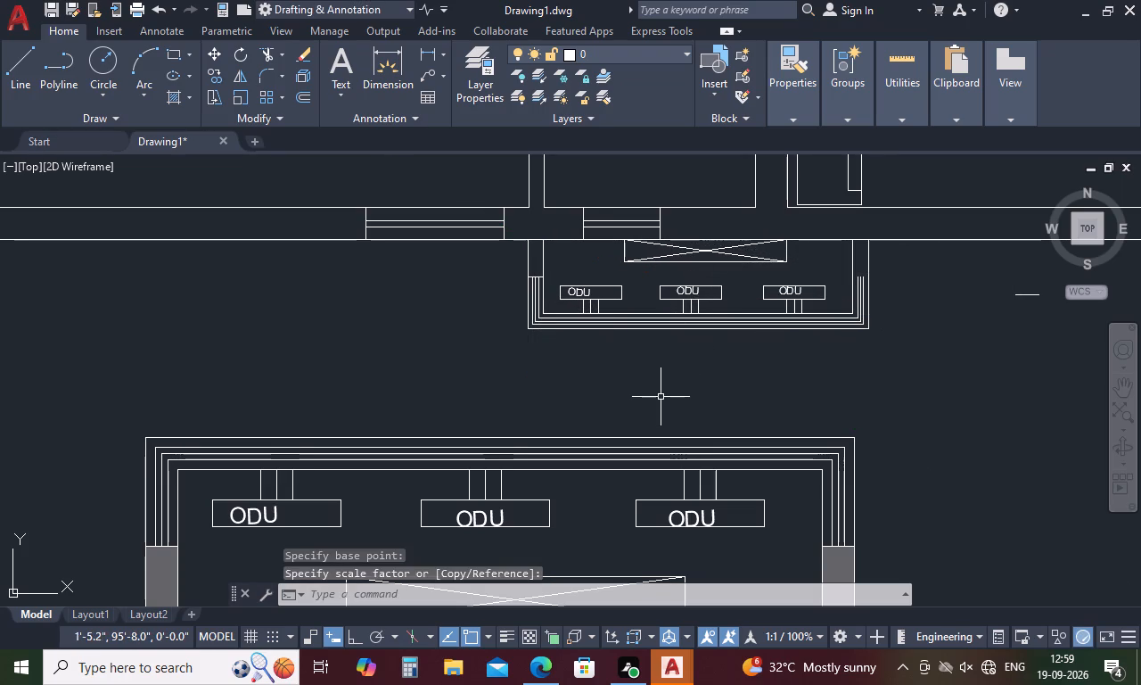
pyautogui.press('Escape')
# Erase the leftover flipped ODU balcony, including its remaining railing lines, from the space above the upper plan's upper-left corner.
pyautogui.scroll(-2, 613, 376)
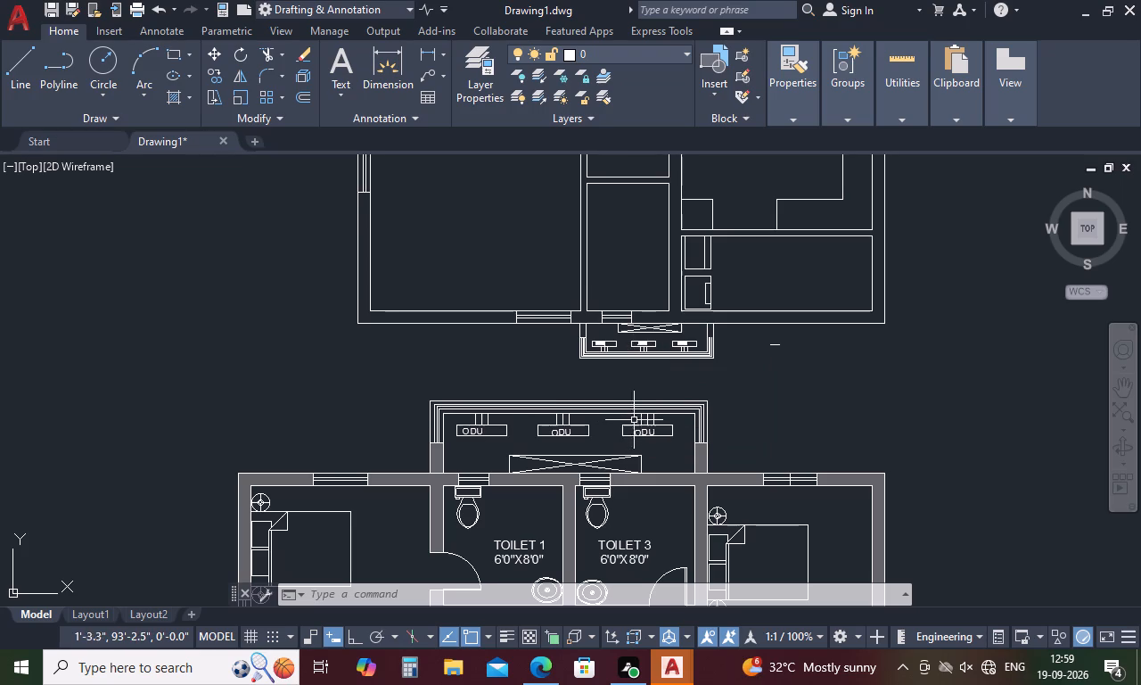
pyautogui.scroll(-3, 640, 417)
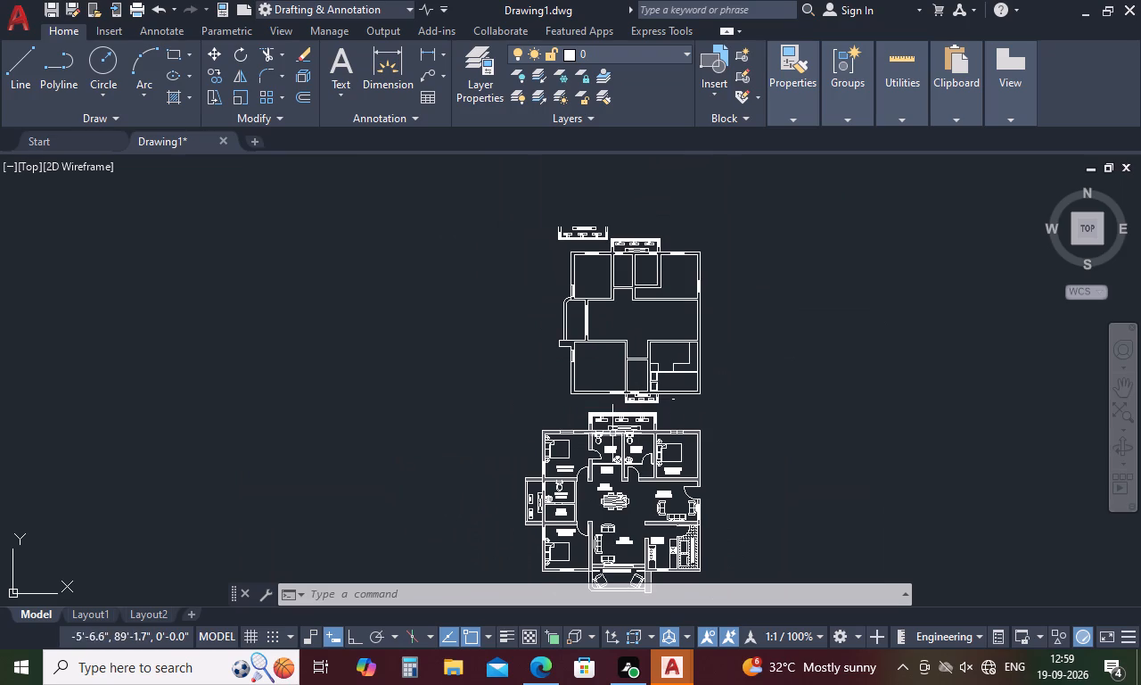
pyautogui.scroll(4, 590, 222)
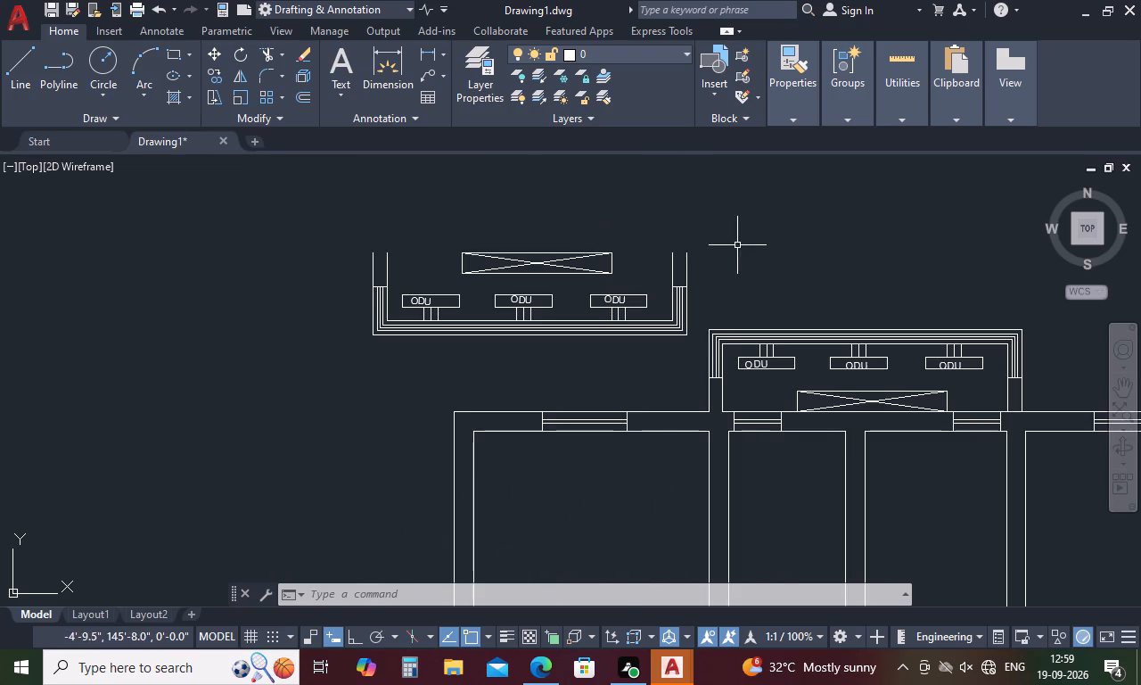
pyautogui.moveTo(737, 245); pyautogui.dragTo(359, 232)
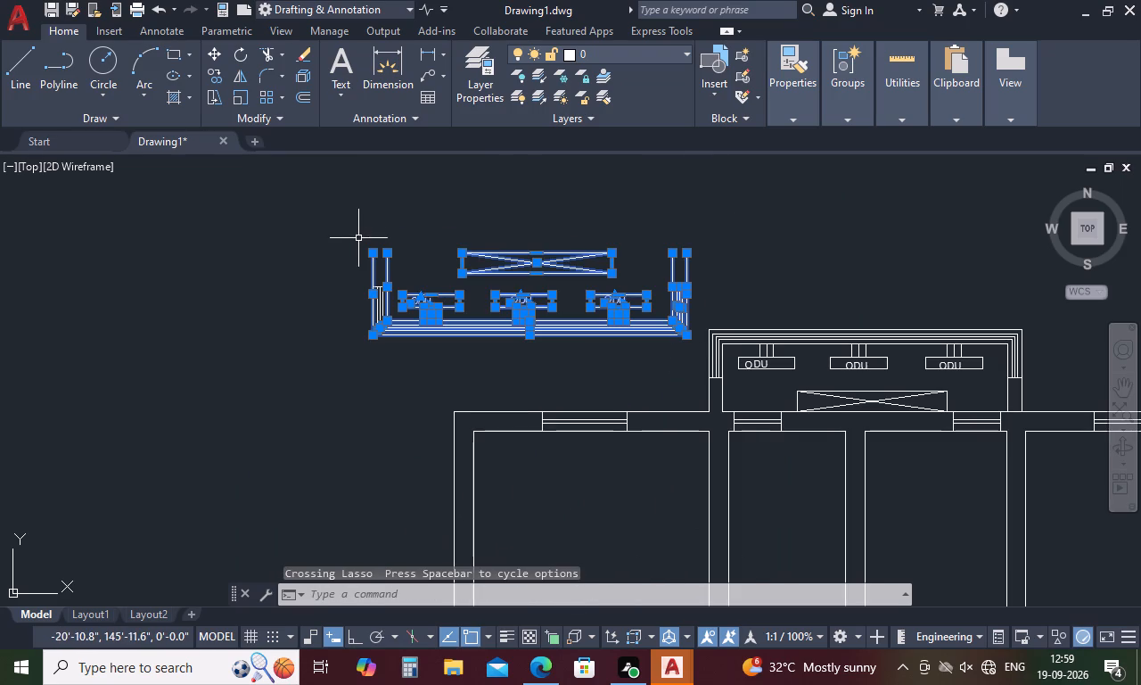
pyautogui.press('Delete')
pyautogui.moveTo(433, 290); pyautogui.dragTo(323, 278)
pyautogui.press('Delete')
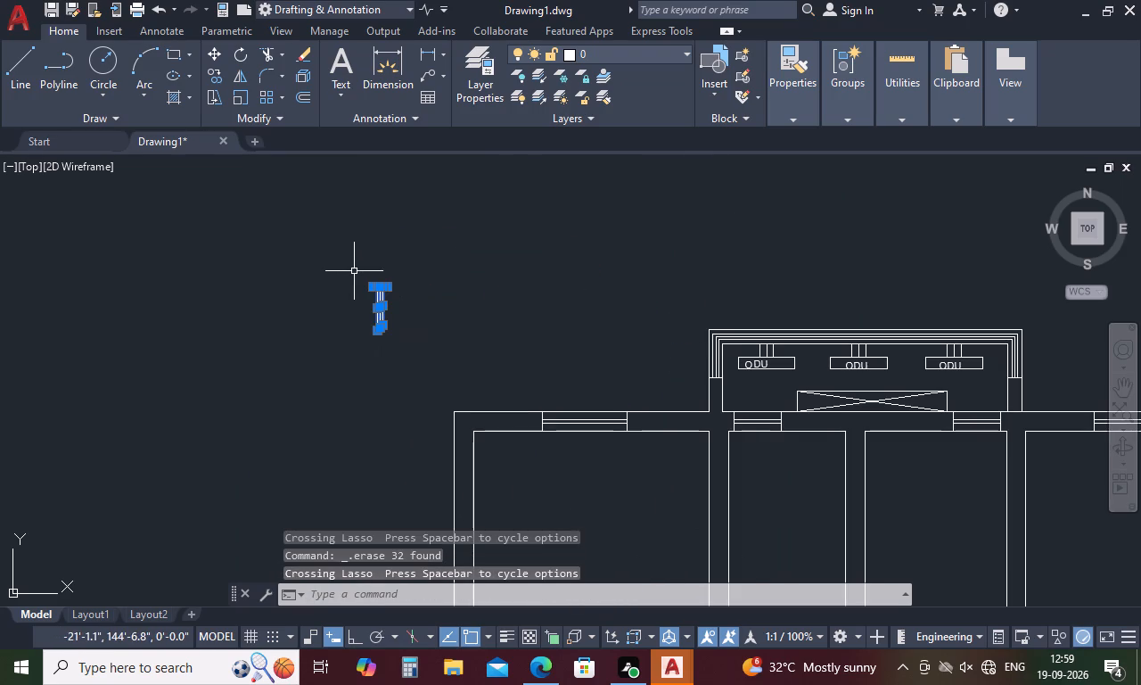
# Erase the stray short horizontal line beside the scaled ODU balcony below the upper plan.
pyautogui.scroll(-4, 366, 285)
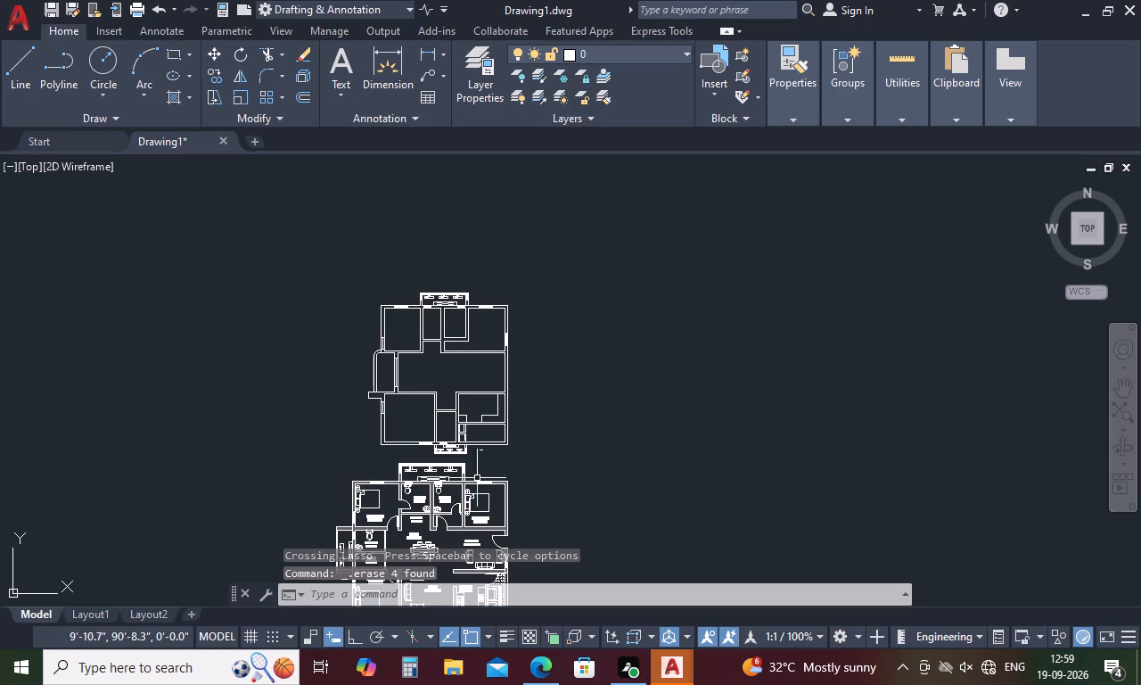
pyautogui.scroll(4, 500, 451)
pyautogui.moveTo(489, 409); pyautogui.dragTo(479, 458)
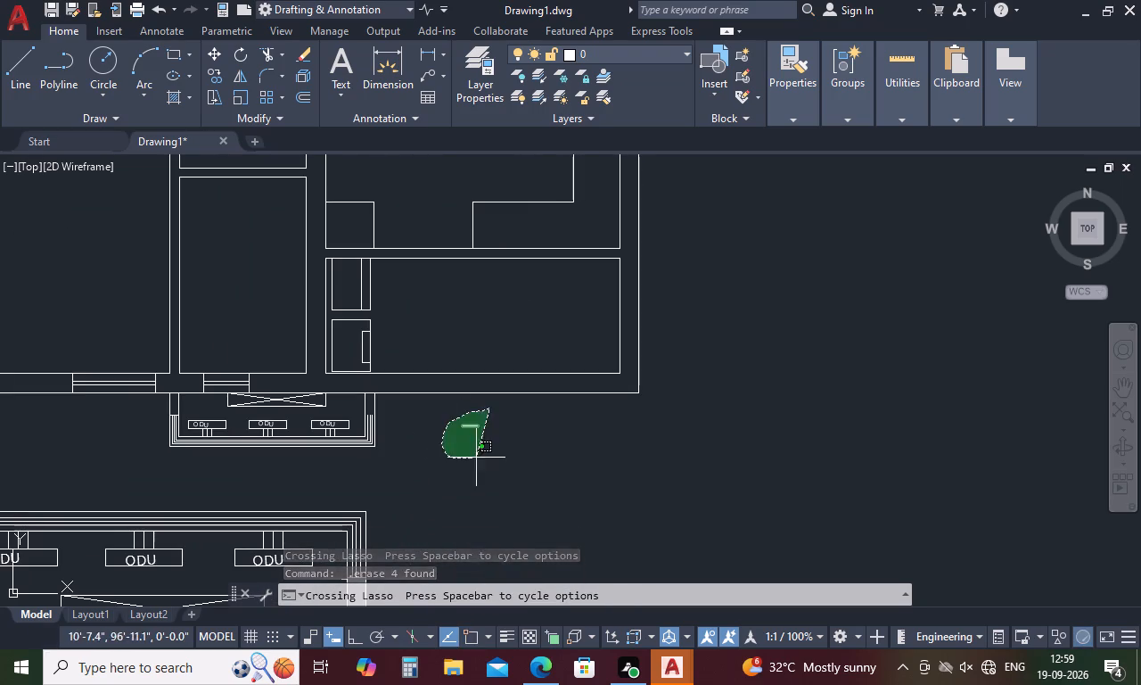
pyautogui.moveTo(479, 458); pyautogui.dragTo(488, 452)
pyautogui.press('Delete')
pyautogui.scroll(-3, 556, 435)
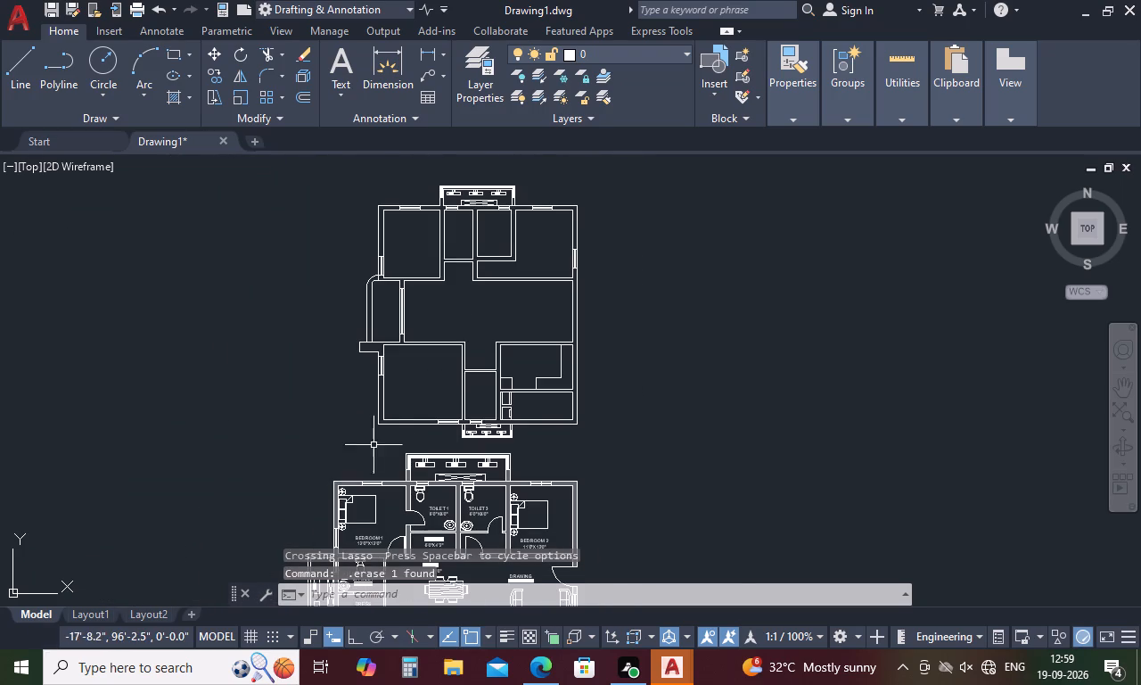
# Copy the Bedroom 1 door beside L Pooja, with its jamb lines, to the upper plan's top-left room, at the bottom wall near its right corner.
pyautogui.scroll(2, 311, 425)
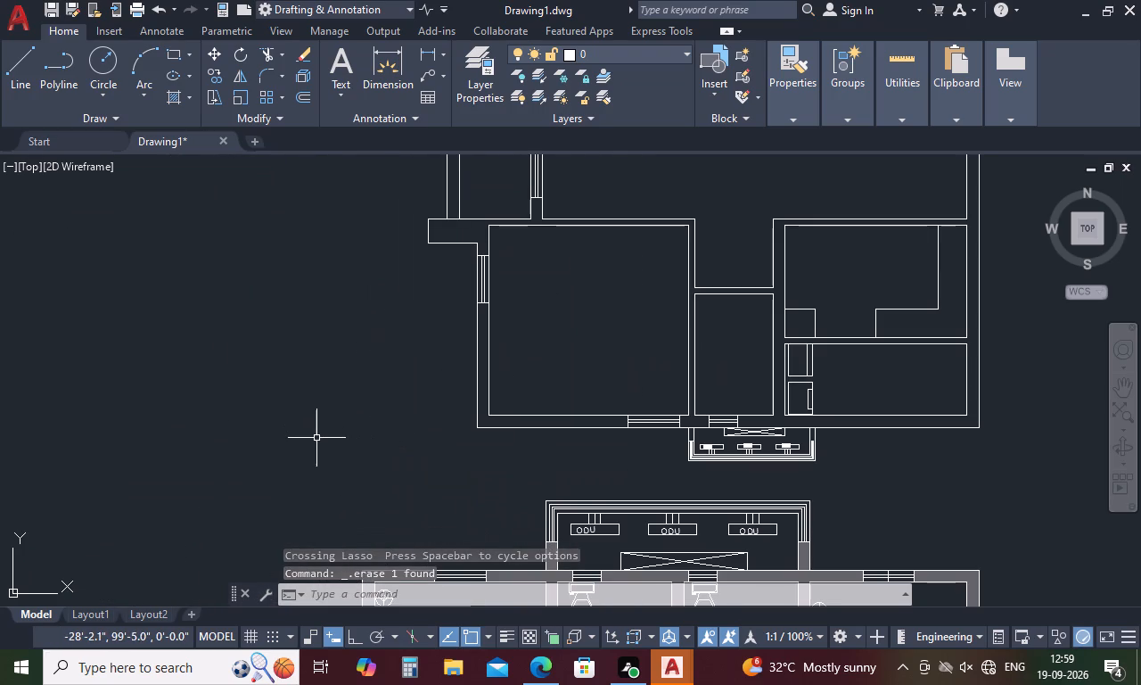
pyautogui.scroll(-1, 368, 447)
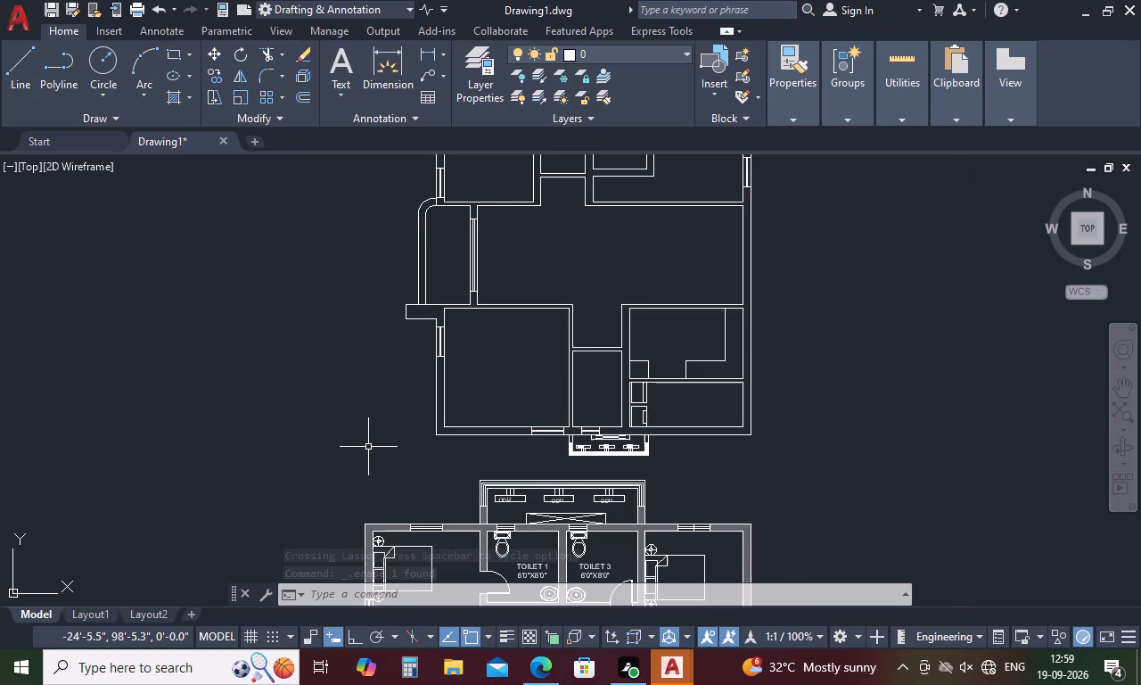
pyautogui.scroll(-1, 368, 447)
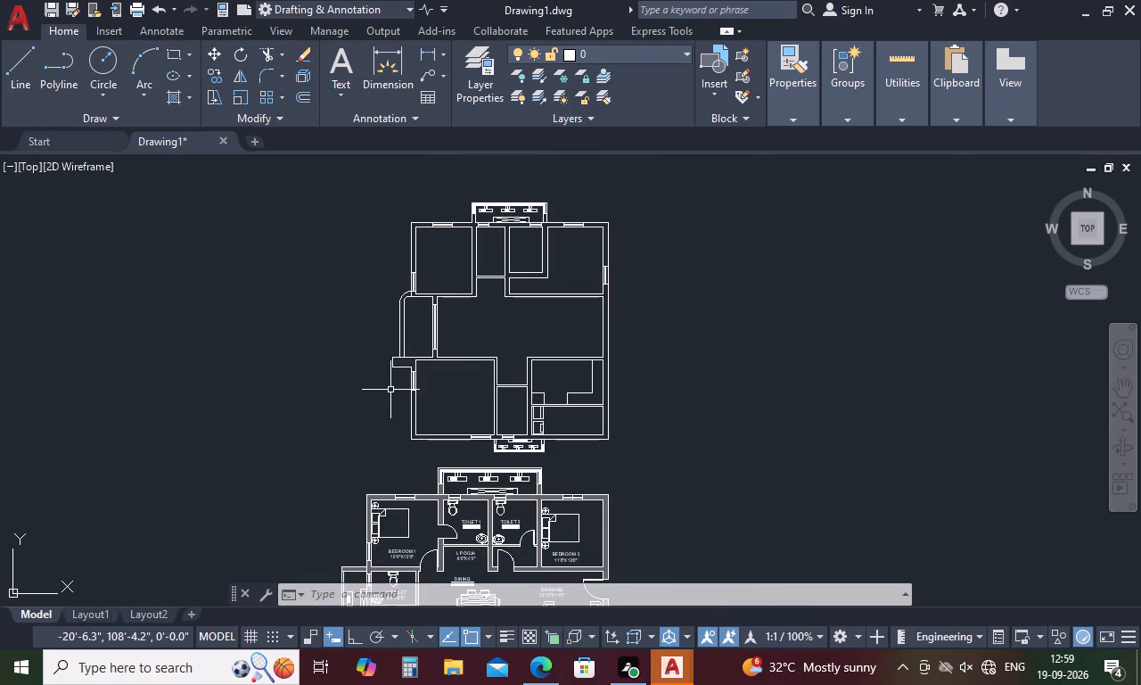
pyautogui.scroll(-2, 392, 389)
pyautogui.scroll(7, 397, 457)
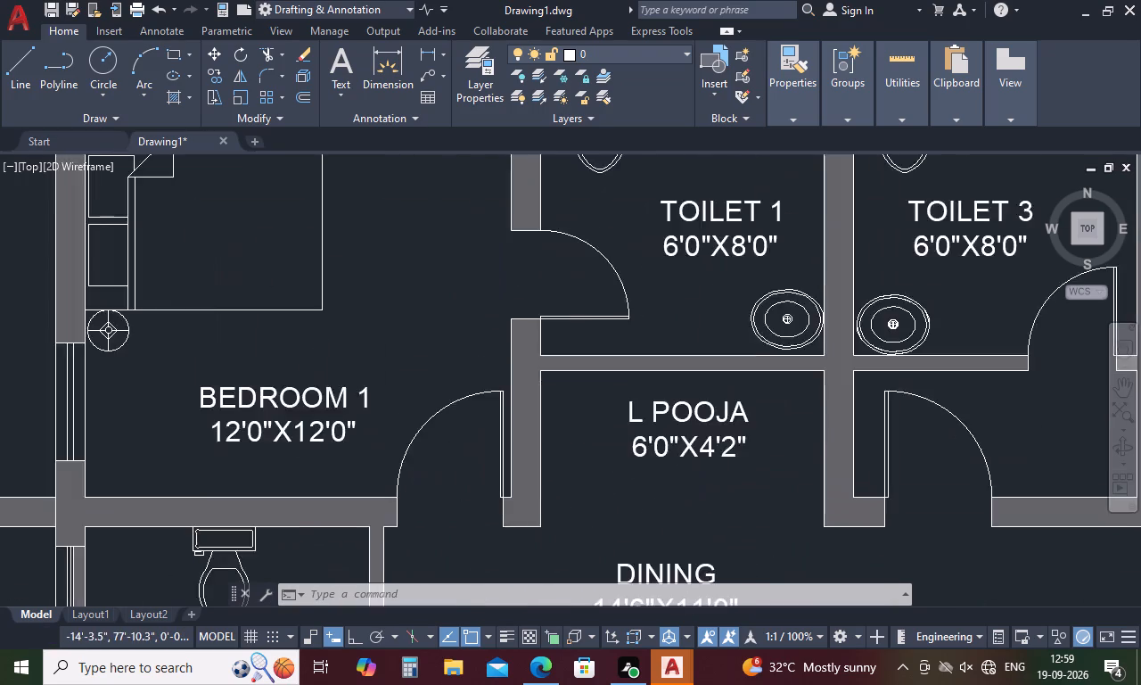
pyautogui.moveTo(548, 407); pyautogui.dragTo(423, 458)
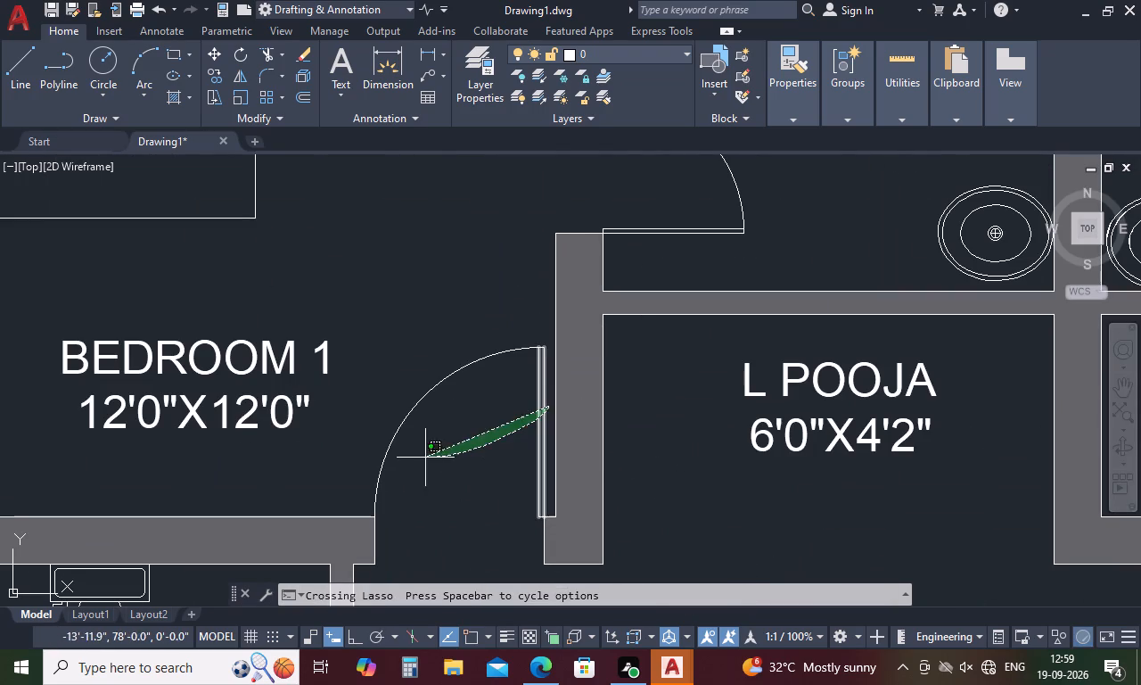
pyautogui.moveTo(423, 458); pyautogui.dragTo(368, 442)
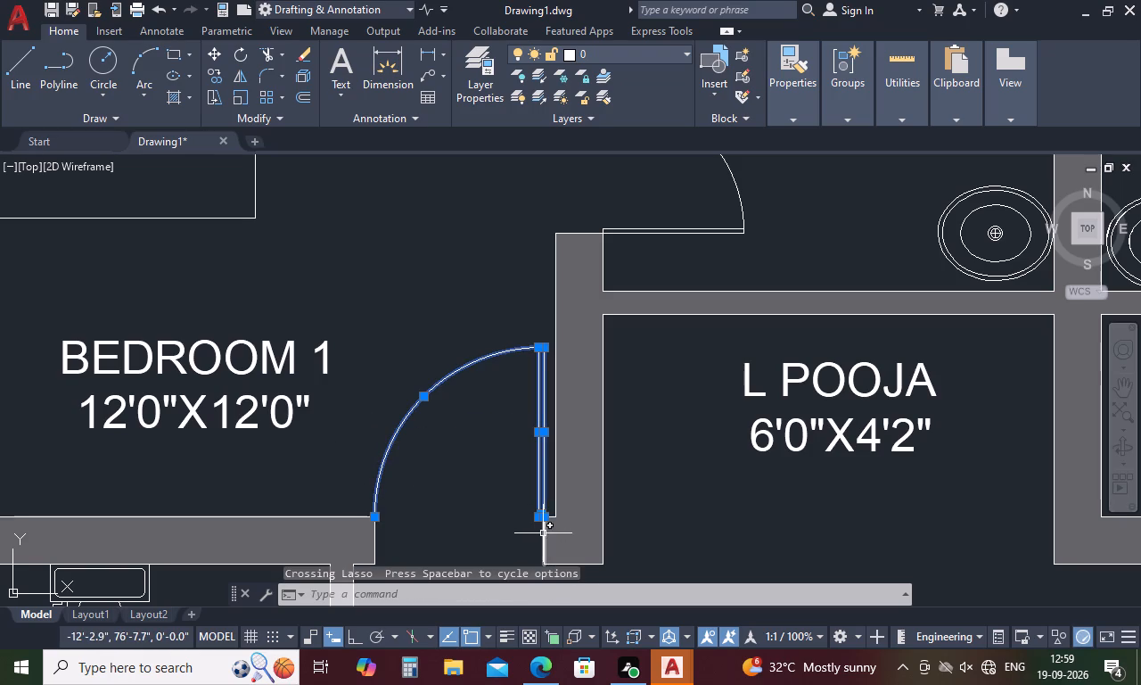
pyautogui.click(543, 533)
pyautogui.click(374, 542)
pyautogui.rightClick(437, 452)
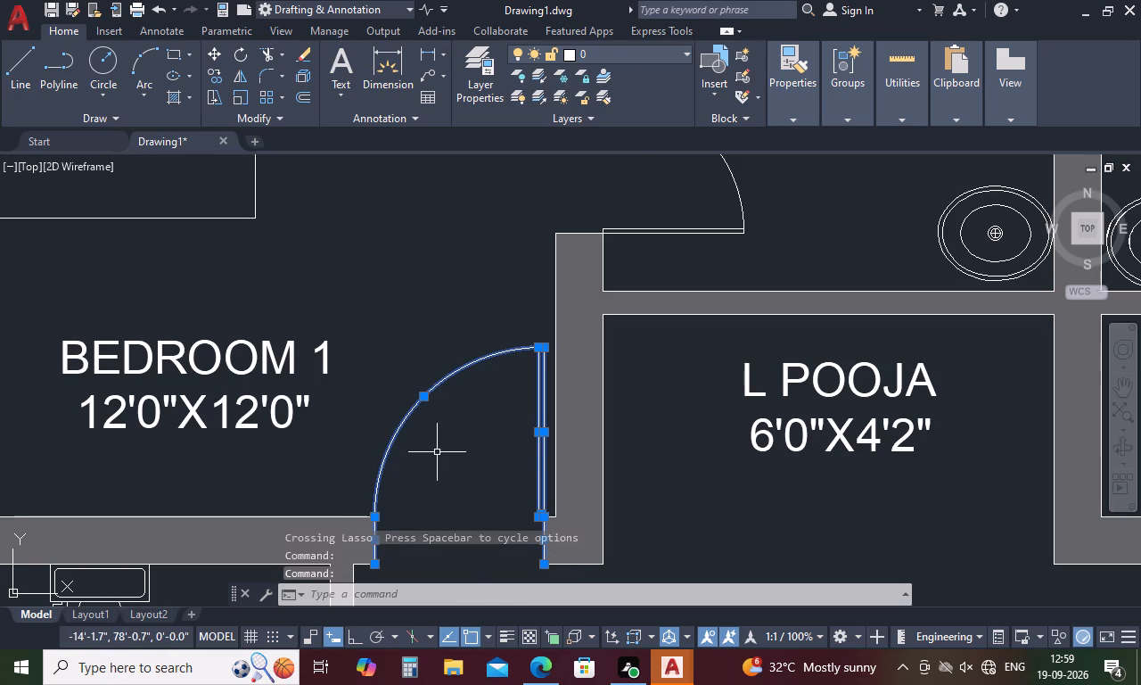
pyautogui.click(519, 194)
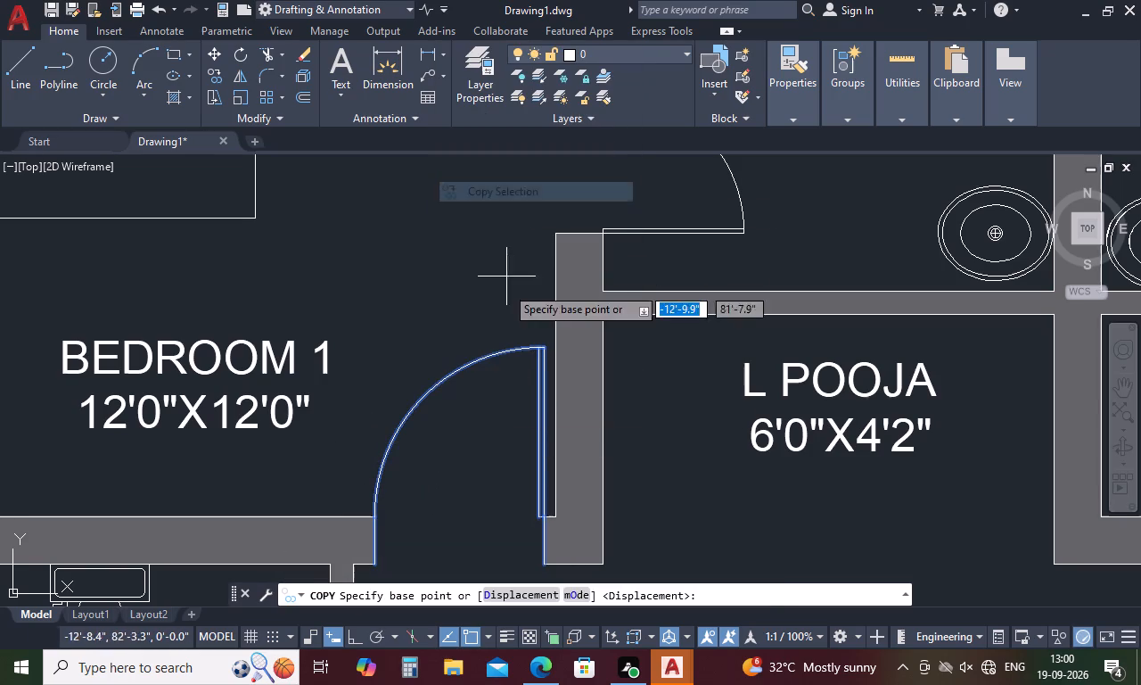
pyautogui.click(538, 565)
pyautogui.scroll(-4, 538, 565)
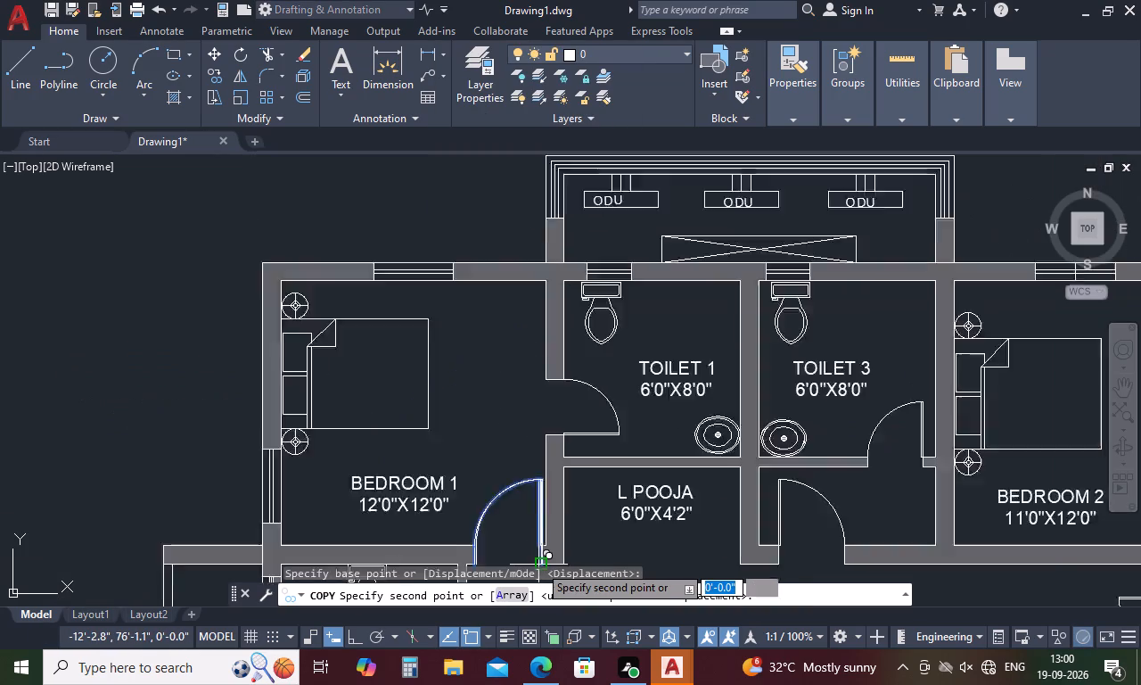
pyautogui.scroll(-2, 538, 565)
pyautogui.scroll(3, 548, 399)
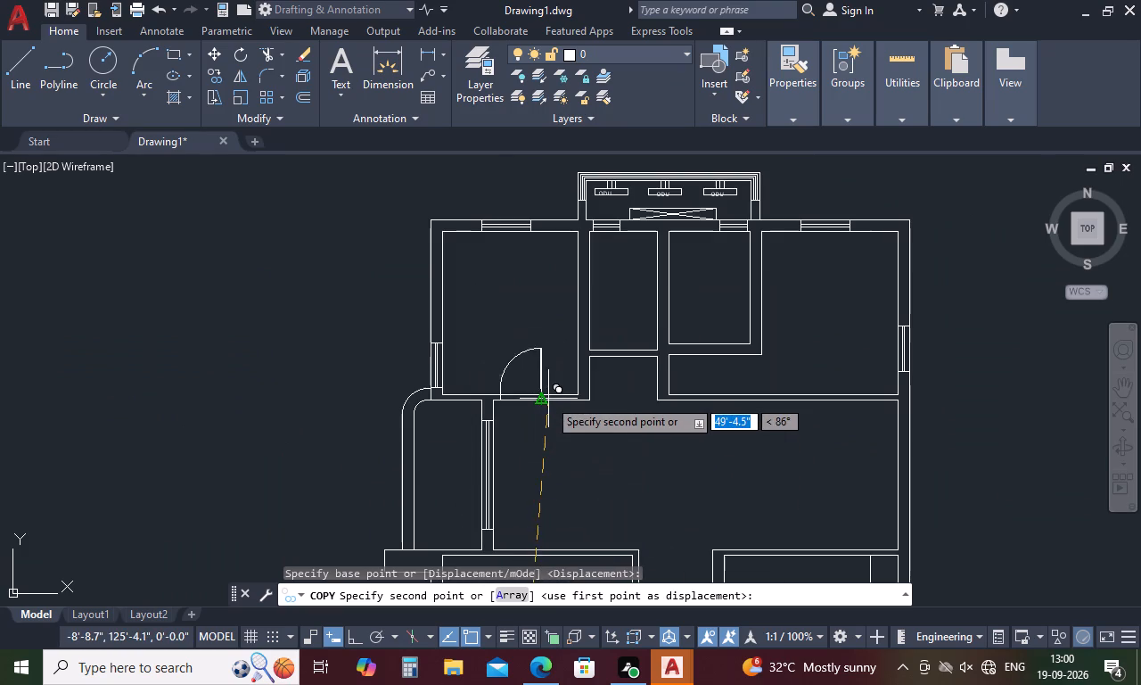
pyautogui.scroll(4, 562, 388)
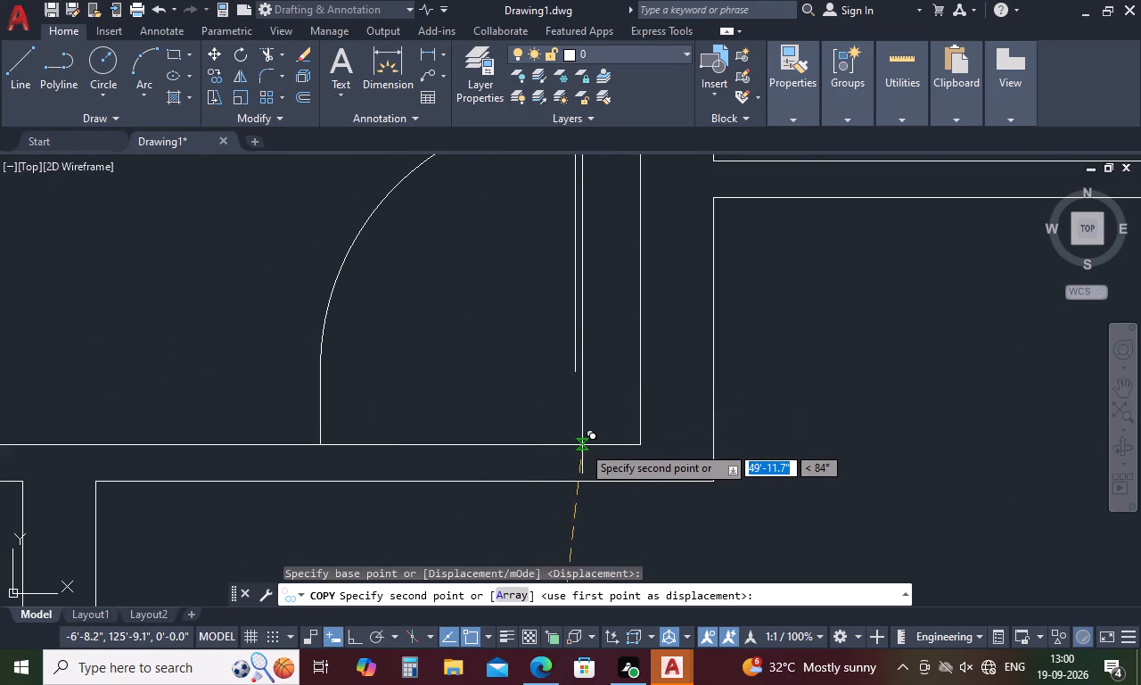
pyautogui.click(590, 494)
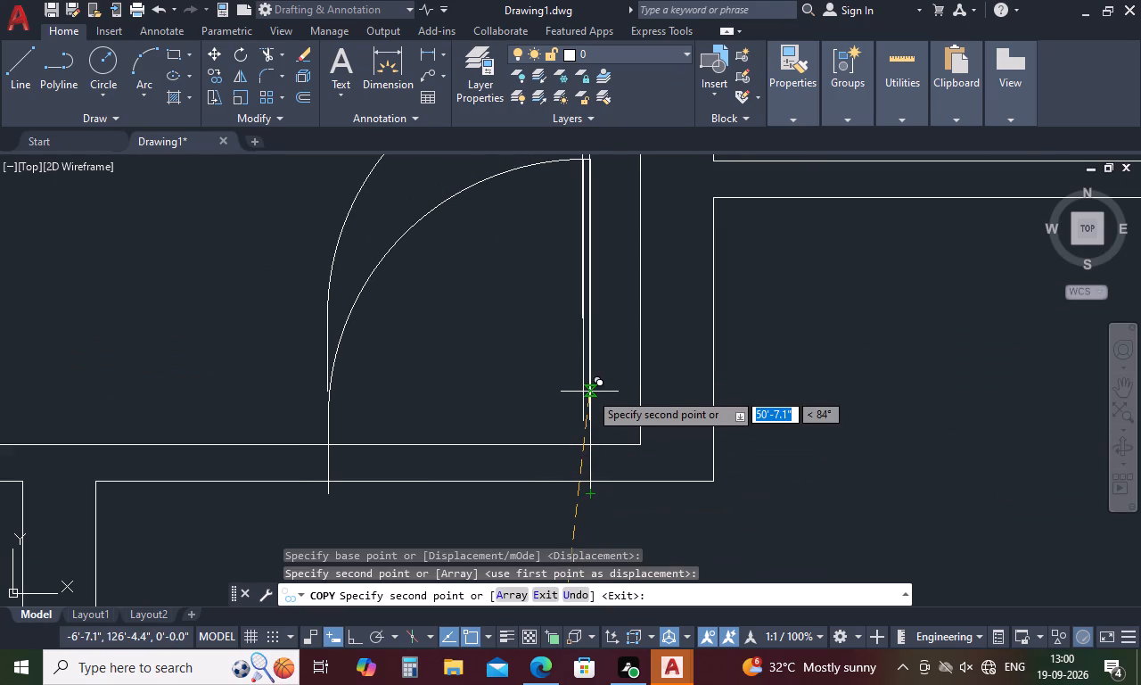
pyautogui.press('space')
# Move the copied door and its jamb lines down so the door leaf ends on the top-left room's bottom wall line.
pyautogui.moveTo(602, 354); pyautogui.dragTo(285, 368)
pyautogui.click(328, 454)
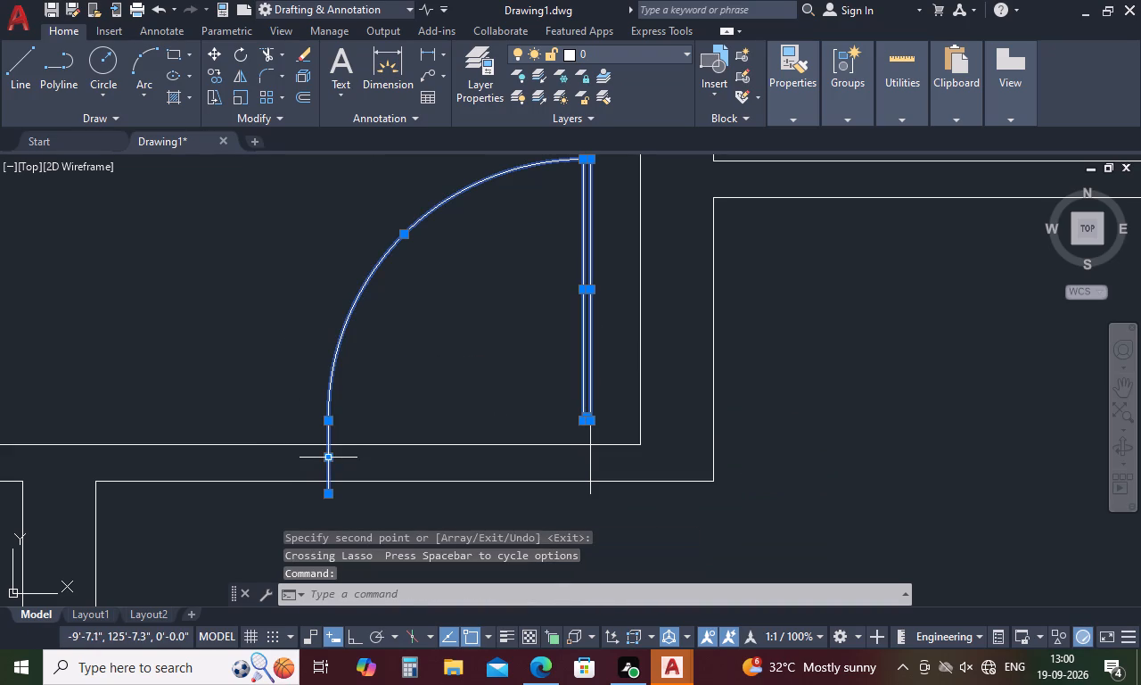
pyautogui.click(593, 464)
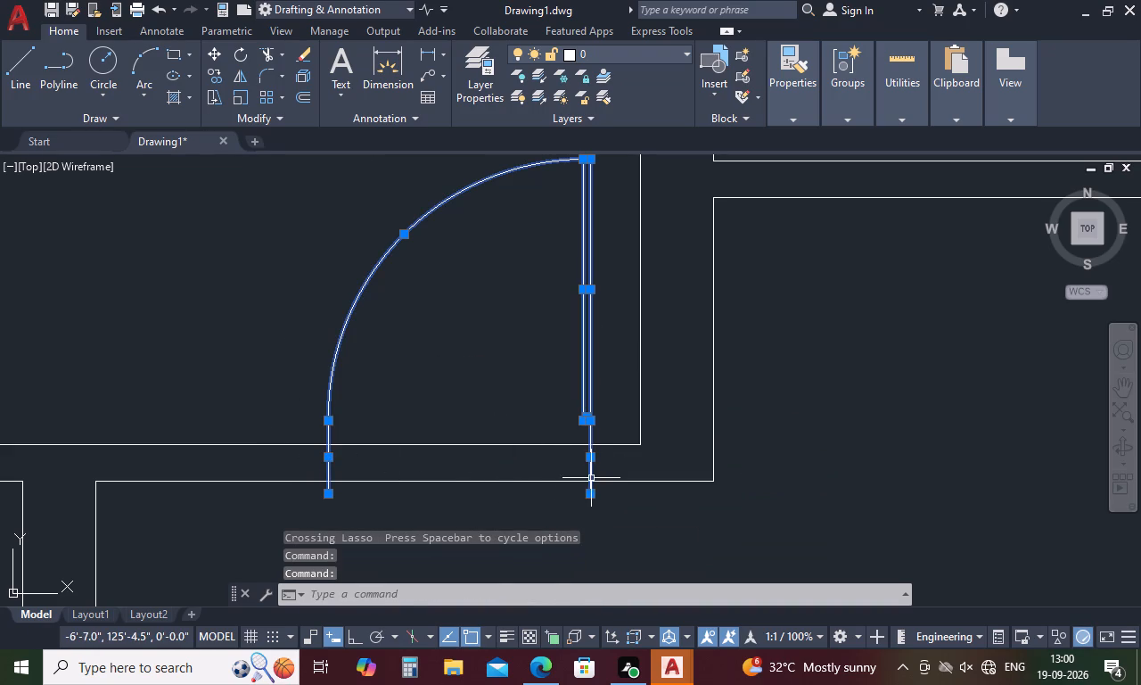
pyautogui.write('M')
pyautogui.press('space')
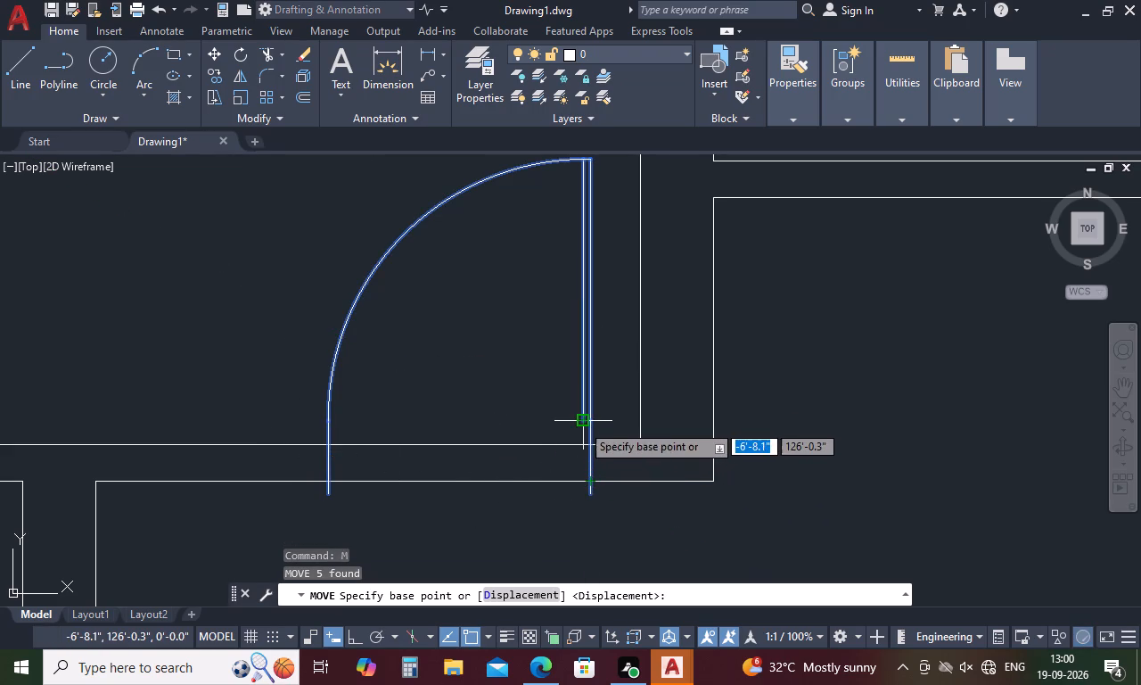
pyautogui.click(582, 423)
pyautogui.click(582, 442)
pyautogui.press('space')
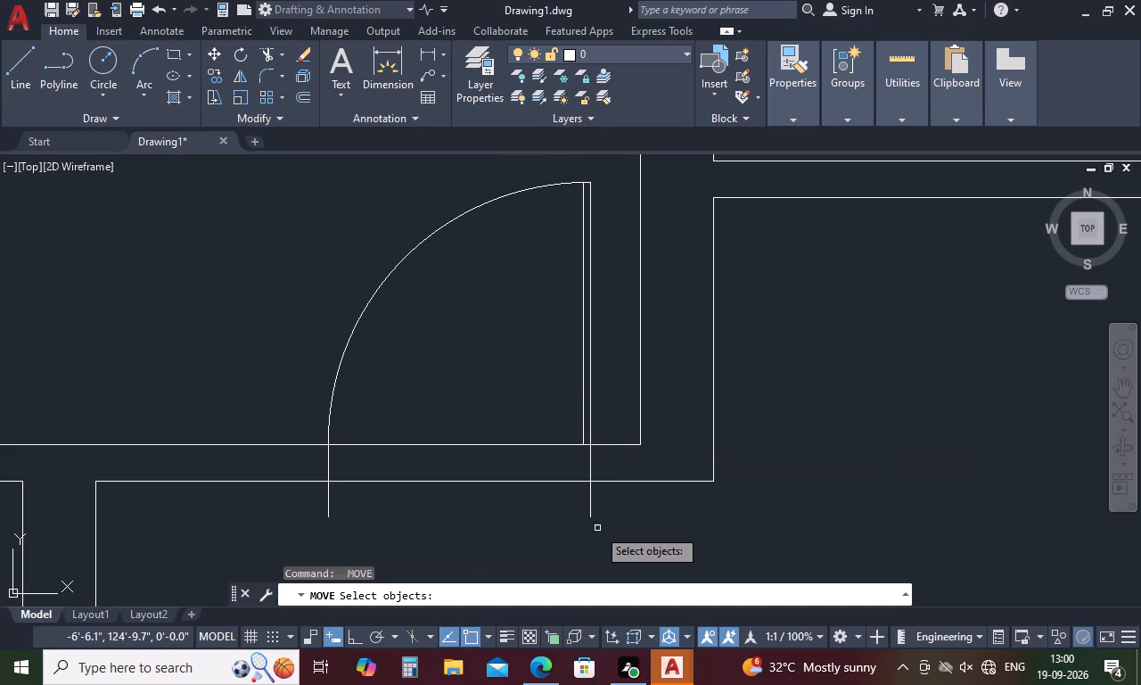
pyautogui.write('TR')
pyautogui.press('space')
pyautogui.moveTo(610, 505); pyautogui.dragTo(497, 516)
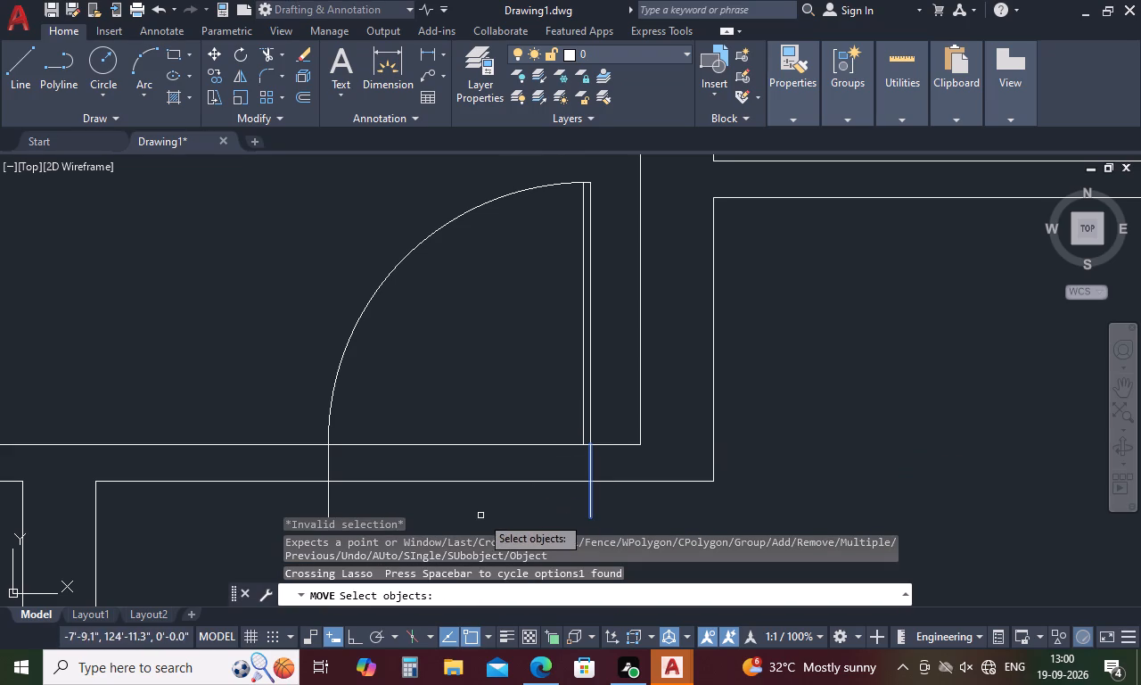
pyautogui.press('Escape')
# Trim both jamb lines to the wall's lower face and cut the wall lines across the top-left room's doorway.
pyautogui.write('TR')
pyautogui.press('space')
pyautogui.click(590, 497)
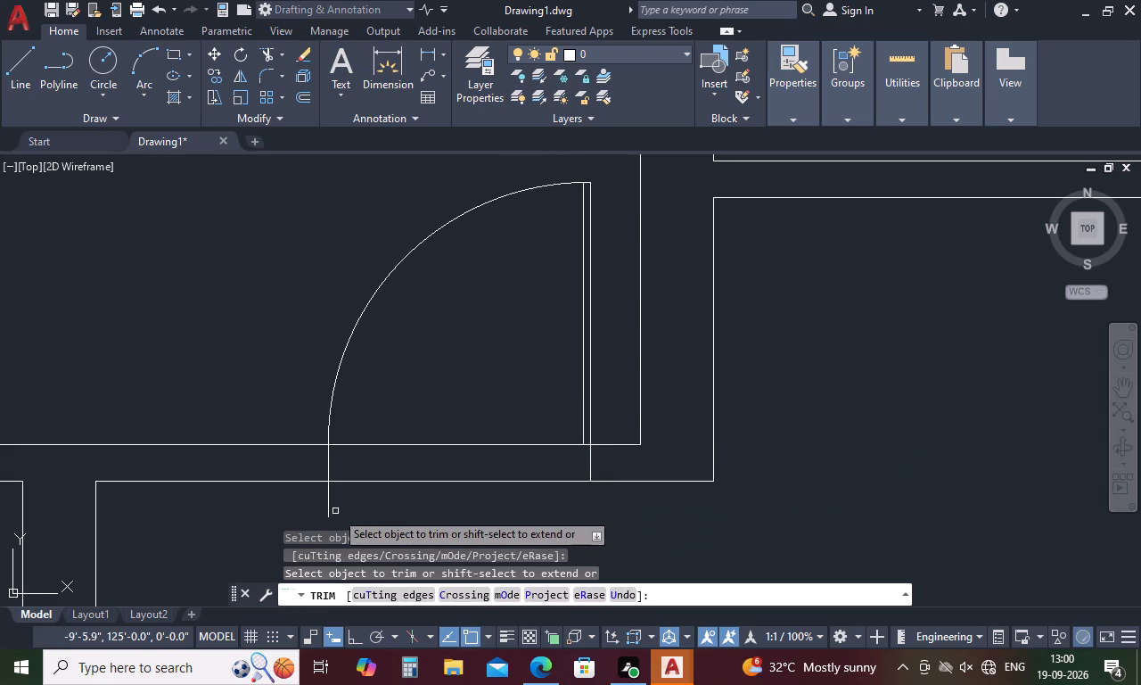
pyautogui.click(328, 510)
pyautogui.press('Escape')
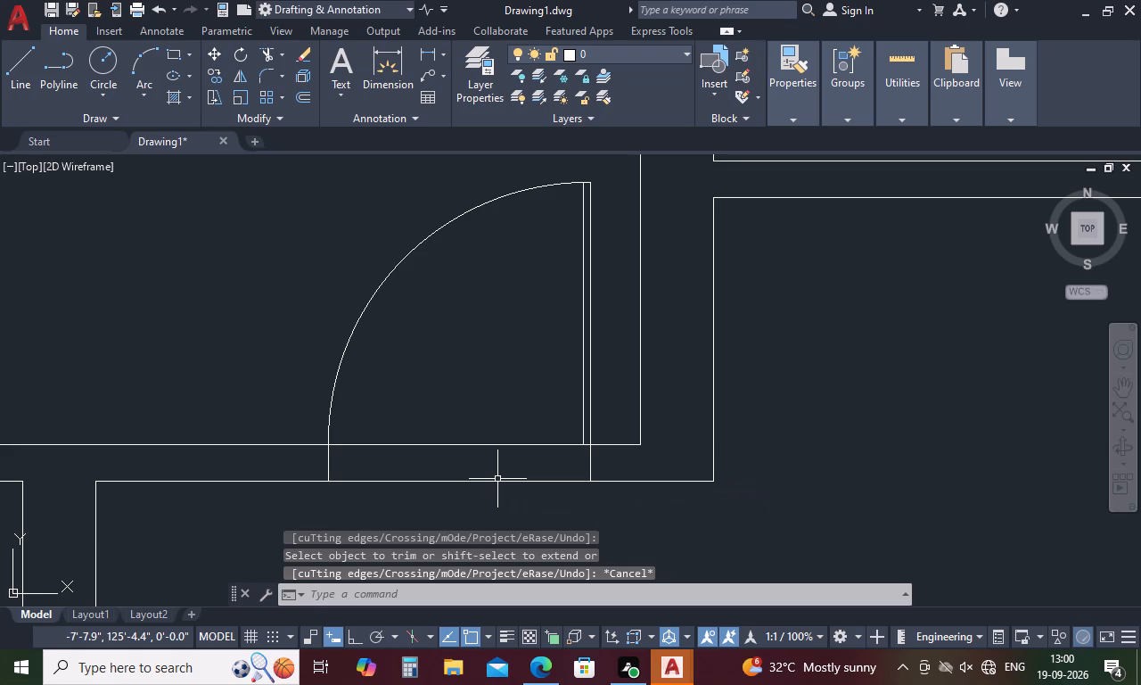
pyautogui.press('t')
pyautogui.press('r')
pyautogui.press('space')
pyautogui.moveTo(488, 409); pyautogui.dragTo(489, 522)
# Copy the door below Toilet 3, with its jamb lines, to the upper plan's top-right room, at the bottom wall near its left corner.
pyautogui.scroll(-5, 498, 404)
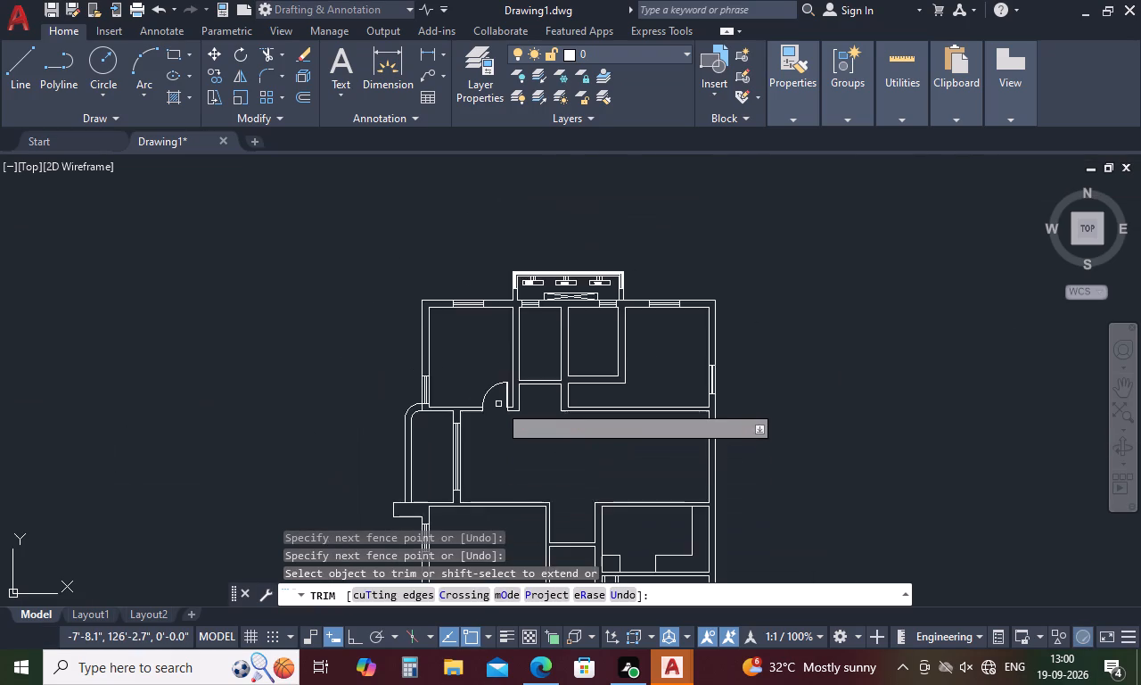
pyautogui.scroll(-2, 498, 404)
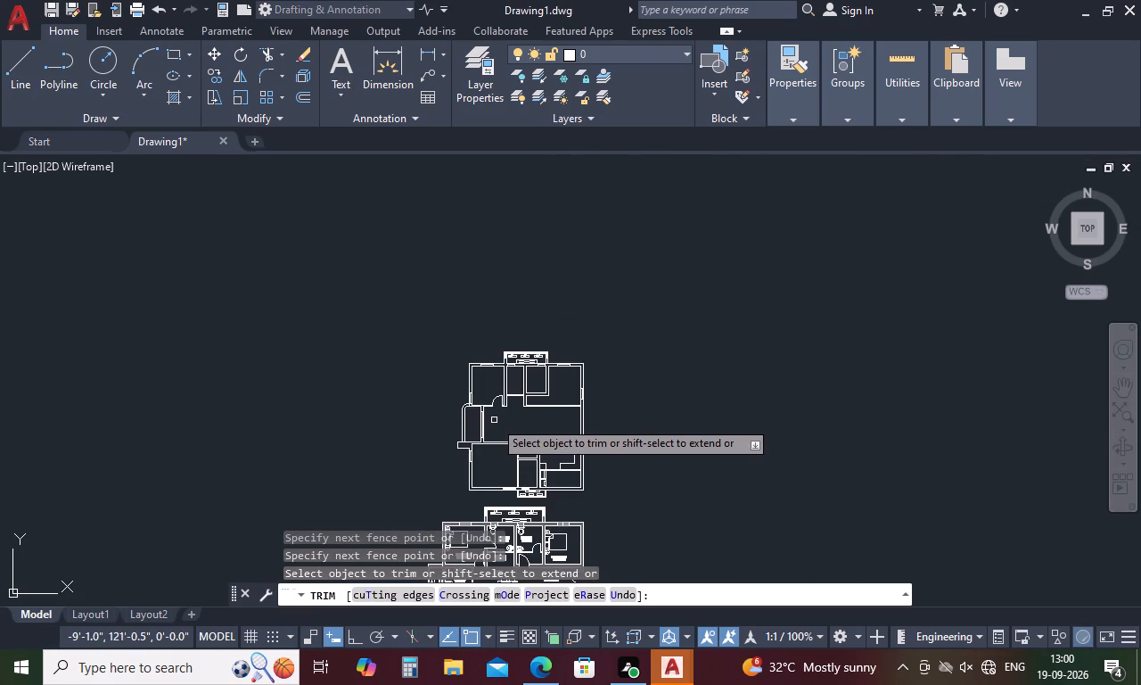
pyautogui.scroll(-2, 517, 458)
pyautogui.scroll(4, 524, 495)
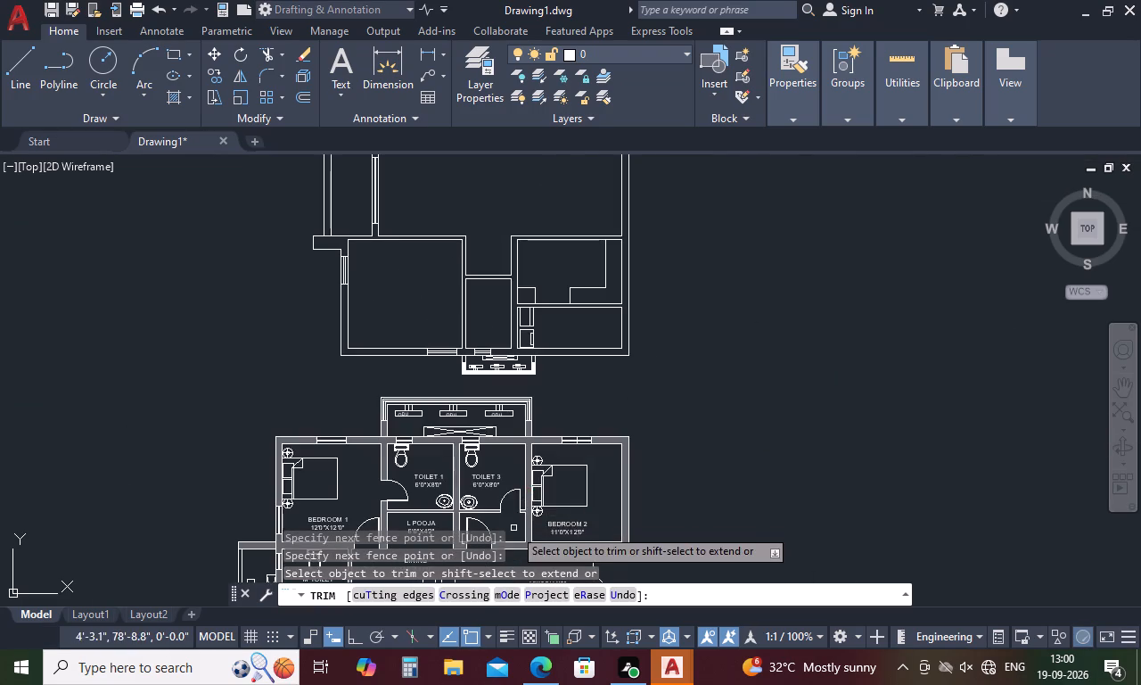
pyautogui.scroll(-2, 518, 493)
pyautogui.scroll(4, 489, 522)
pyautogui.press('space')
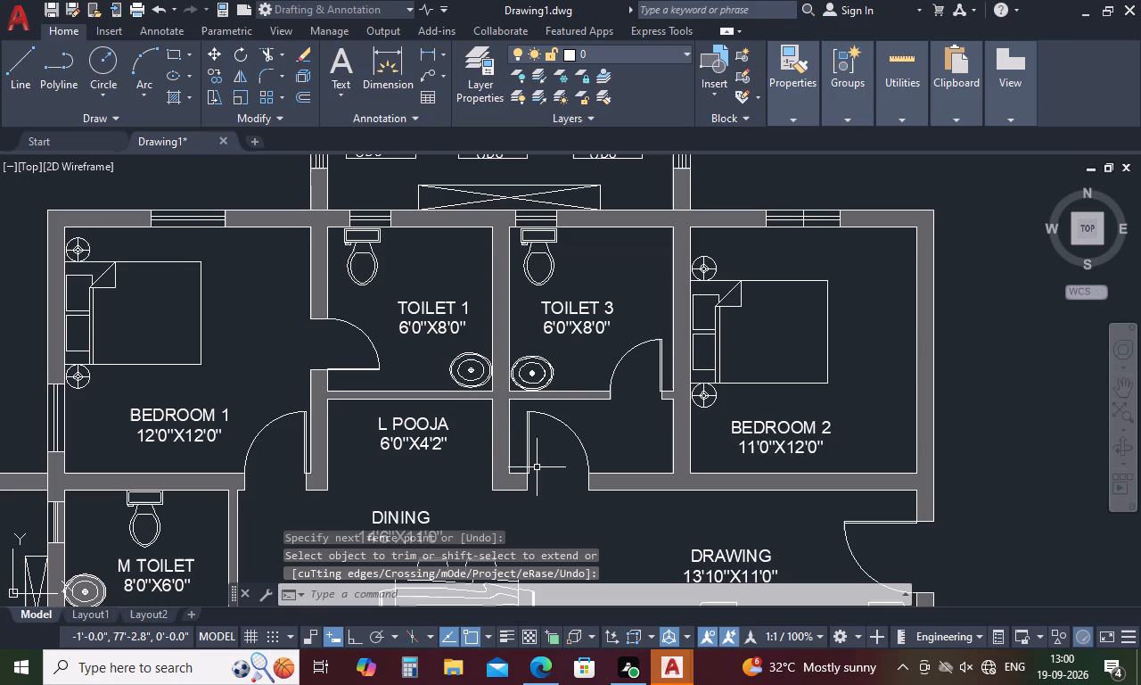
pyautogui.moveTo(588, 426); pyautogui.dragTo(521, 444)
pyautogui.scroll(2, 523, 481)
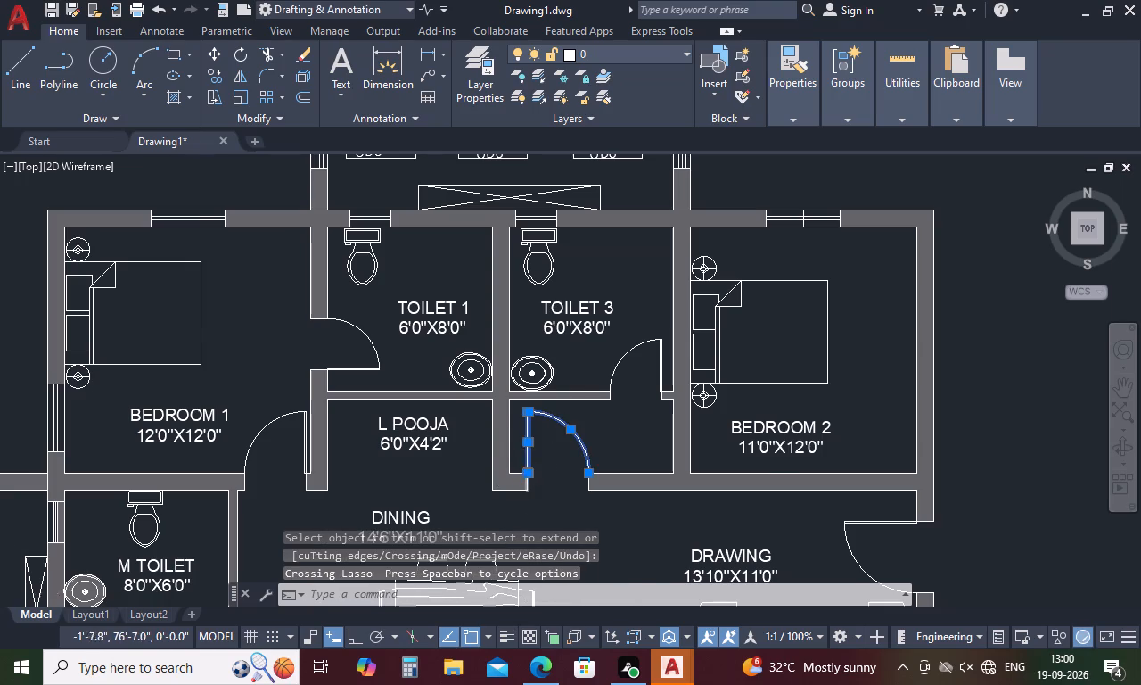
pyautogui.scroll(1, 523, 481)
pyautogui.click(522, 485)
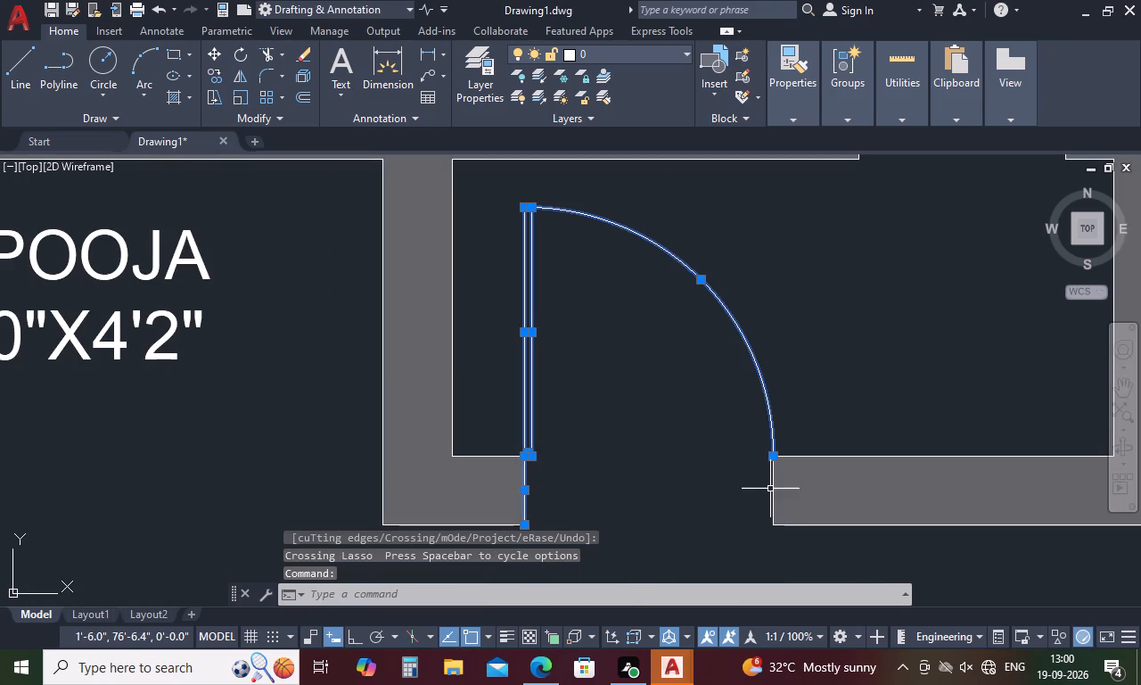
pyautogui.click(774, 493)
pyautogui.rightClick(634, 428)
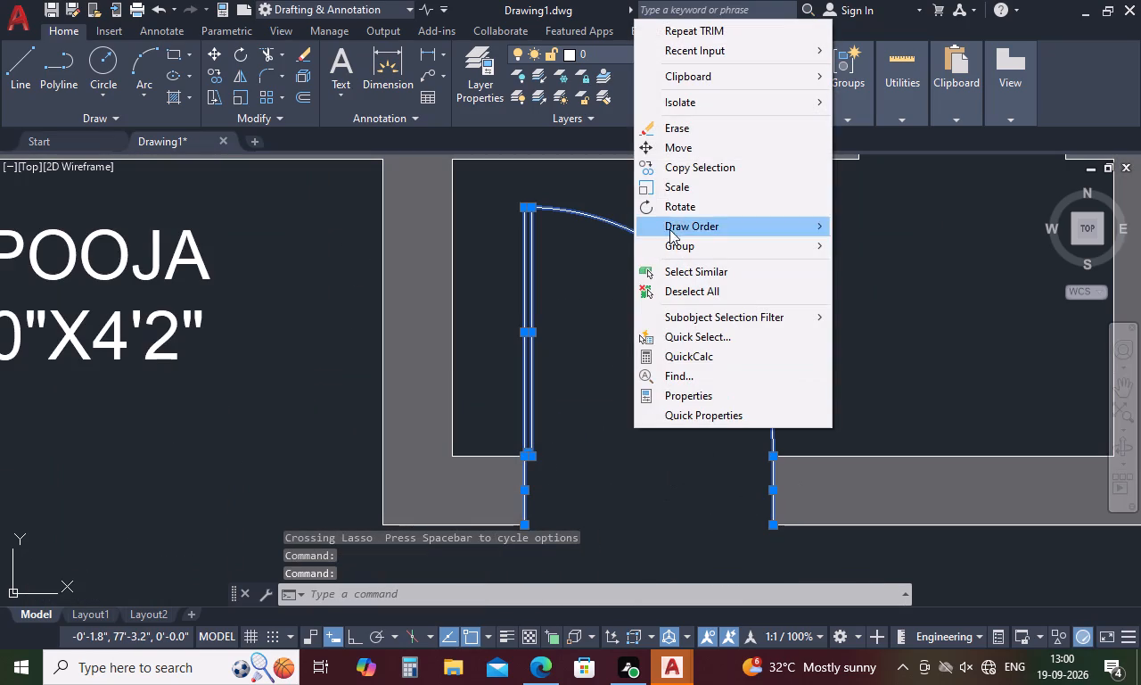
pyautogui.click(693, 168)
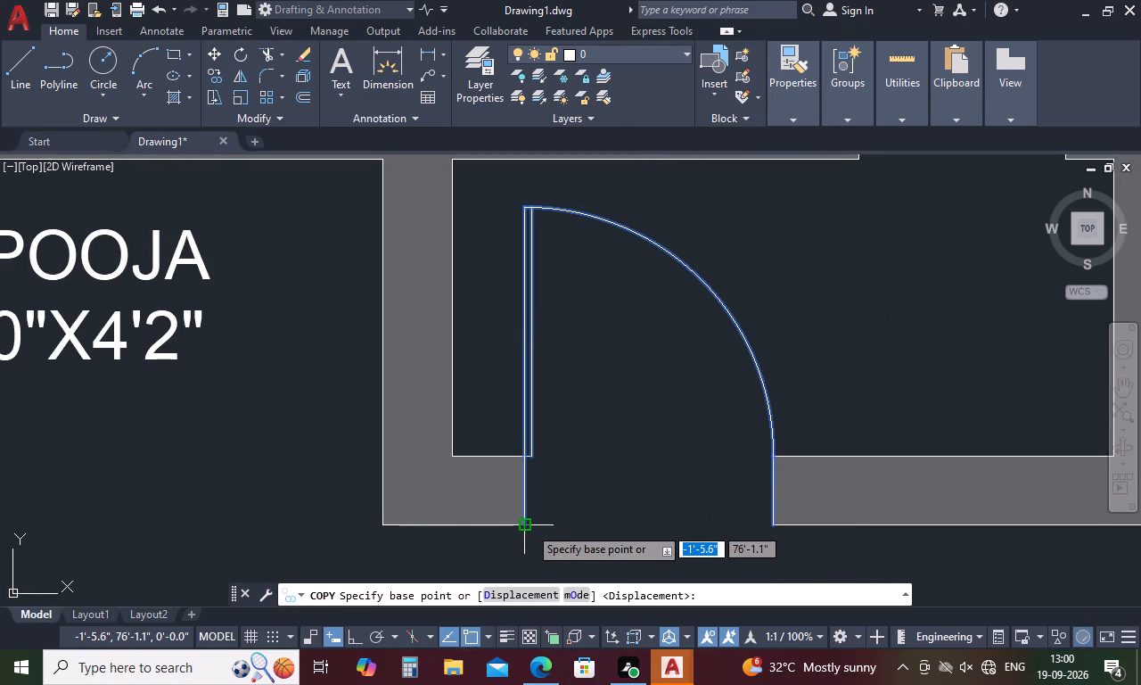
pyautogui.click(529, 526)
pyautogui.scroll(-6, 607, 541)
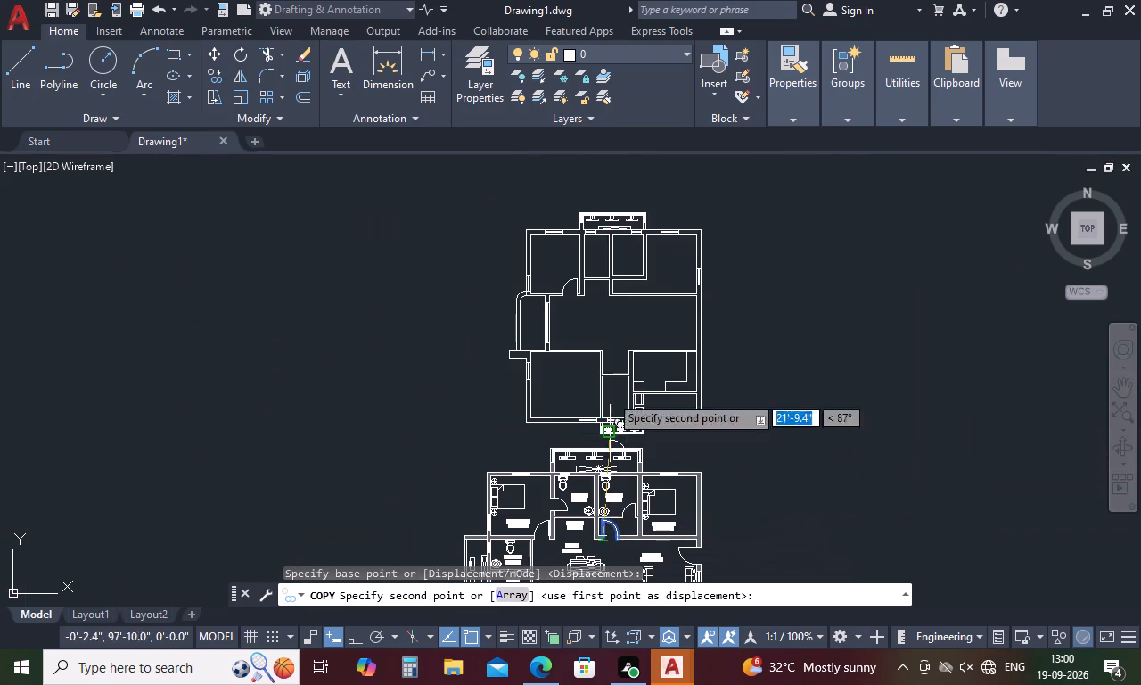
pyautogui.scroll(7, 611, 280)
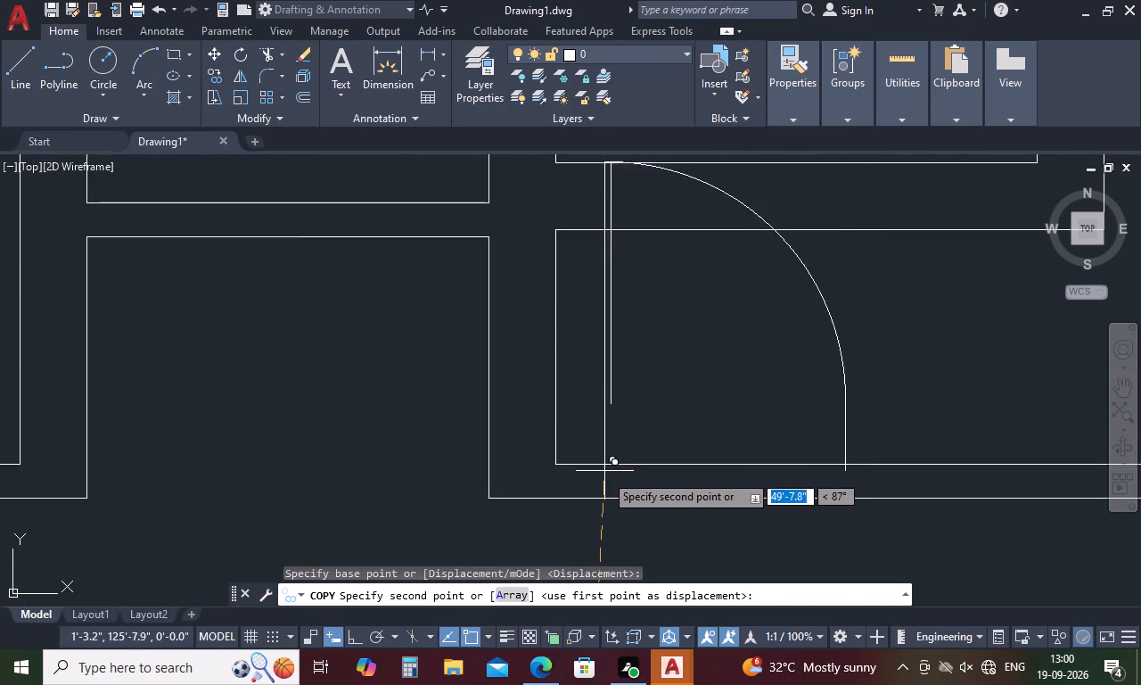
pyautogui.click(605, 531)
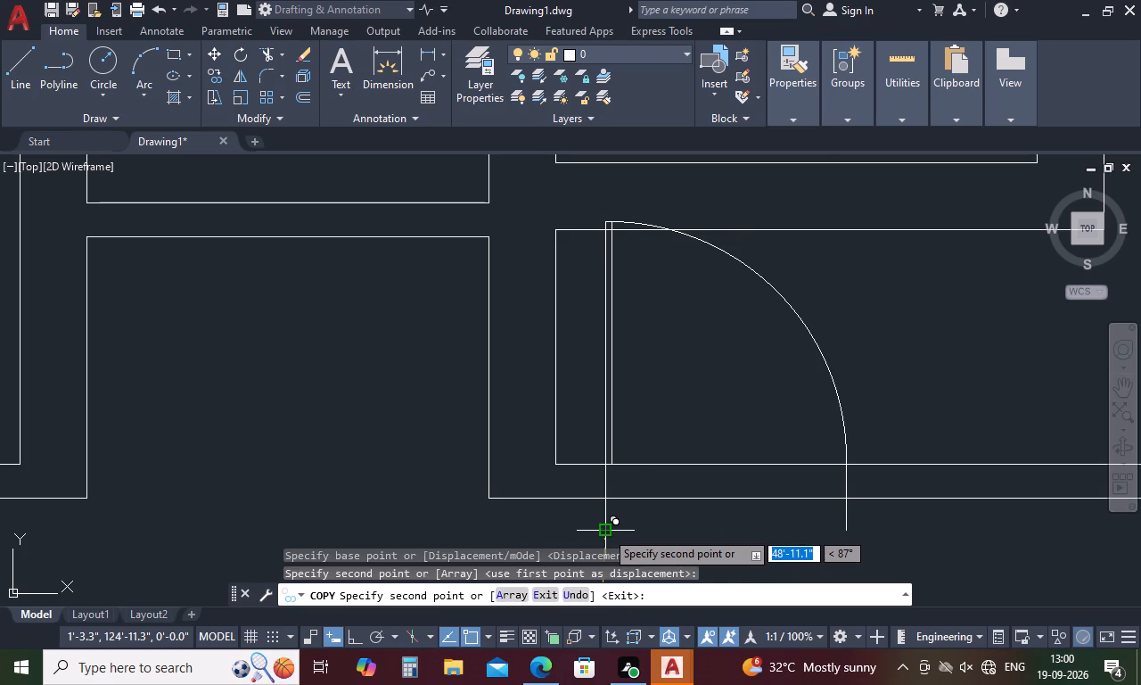
pyautogui.press('space')
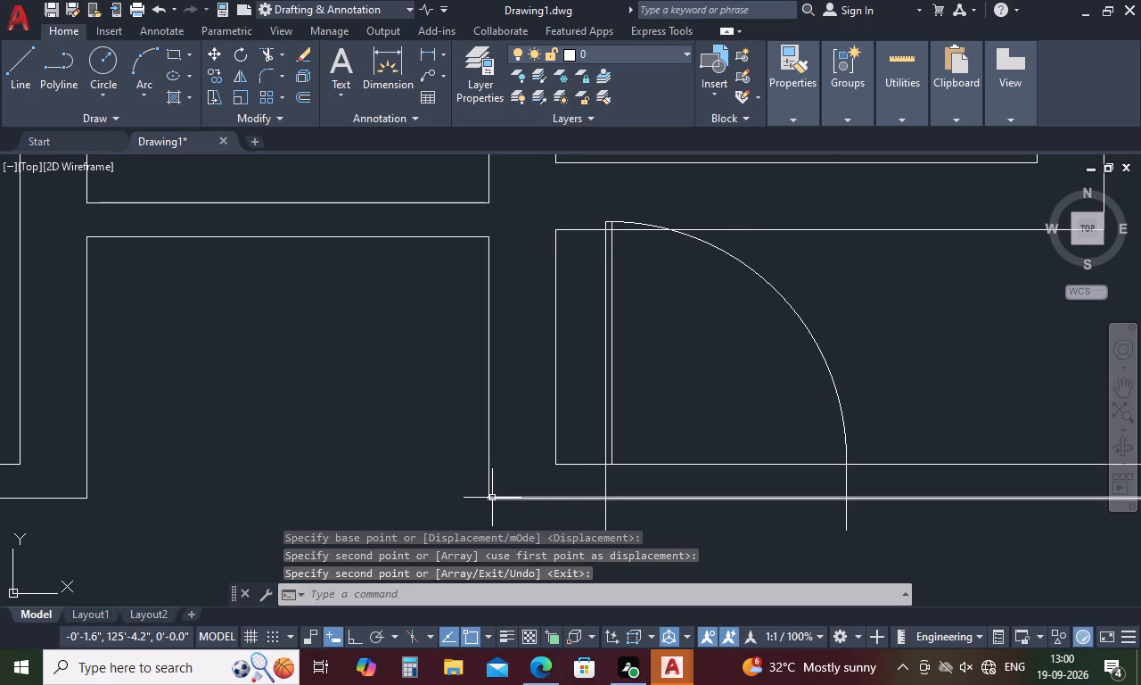
# Replace the outer wall line overlapping the new door's swing by offsetting the small room's inner bottom line 5" downward.
pyautogui.scroll(-2, 492, 498)
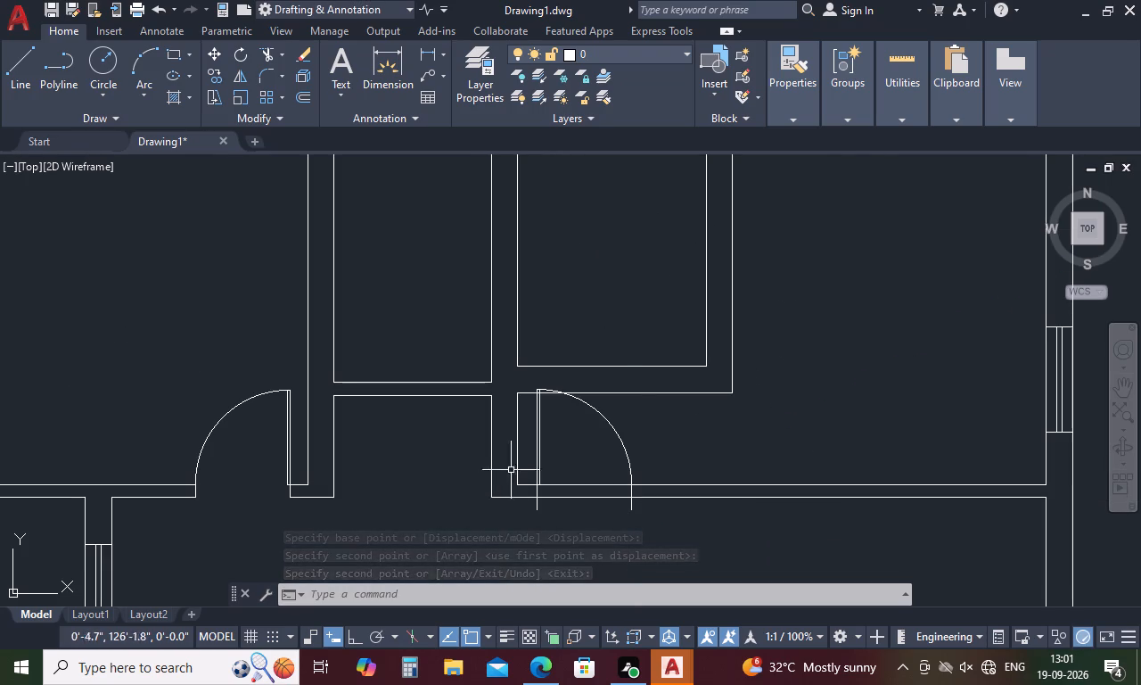
pyautogui.click(616, 394)
pyautogui.press('Delete')
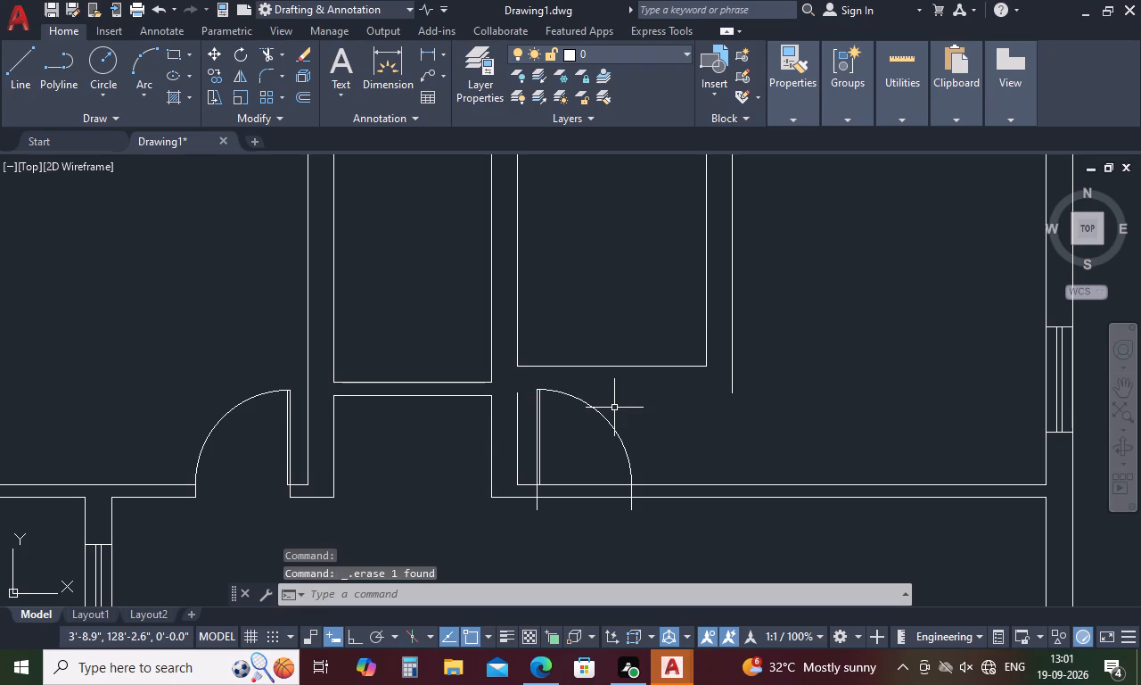
pyautogui.press('0')
pyautogui.press('space')
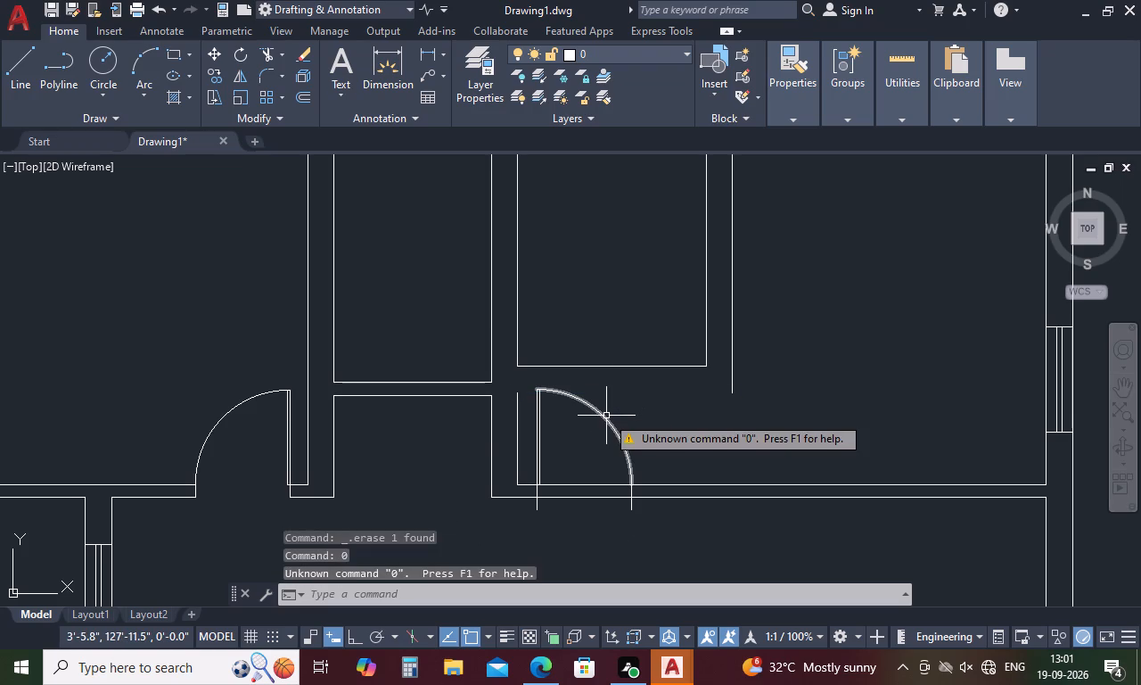
pyautogui.press('Escape')
pyautogui.press('Escape')
pyautogui.write('O 5')
pyautogui.press('space')
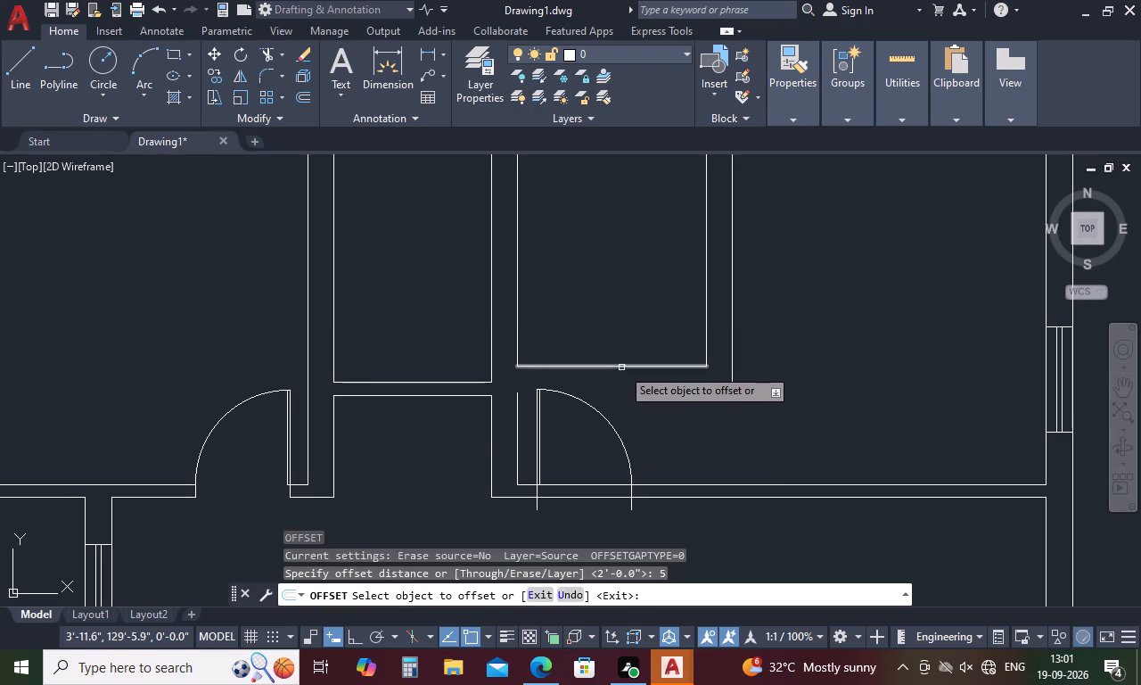
pyautogui.click(622, 367)
pyautogui.click(628, 400)
pyautogui.press('space')
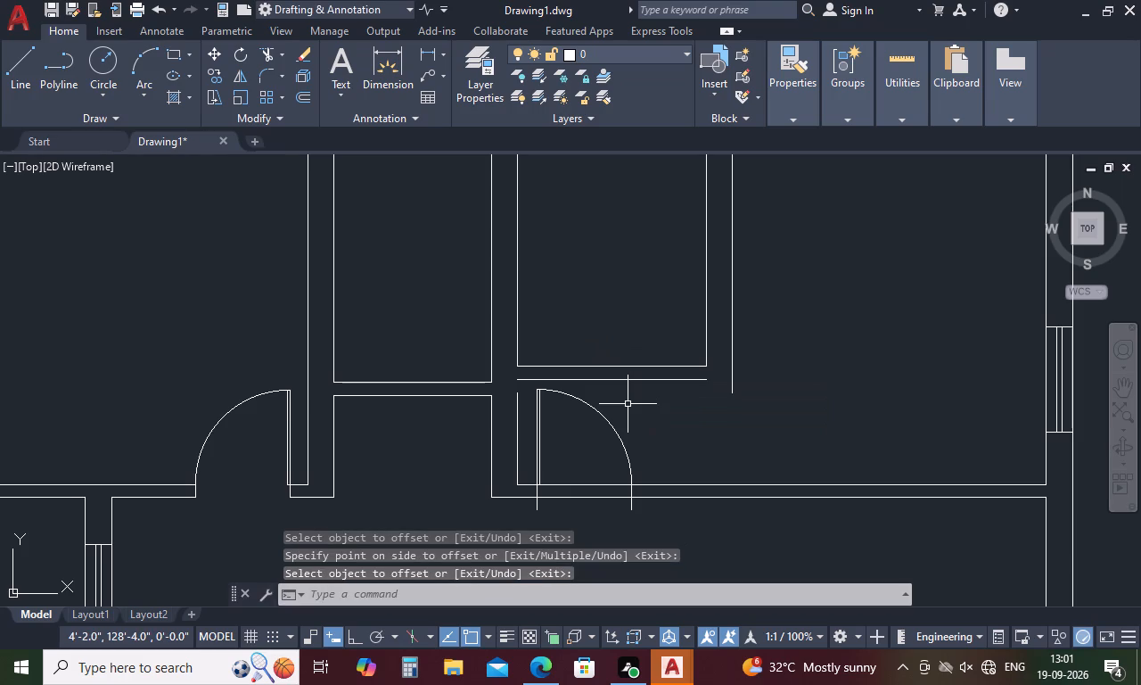
# Extend the offset line and the adjoining vertical wall line to close the wall corners, trimming the overhang at the outer corner.
pyautogui.write('EX')
pyautogui.press('space')
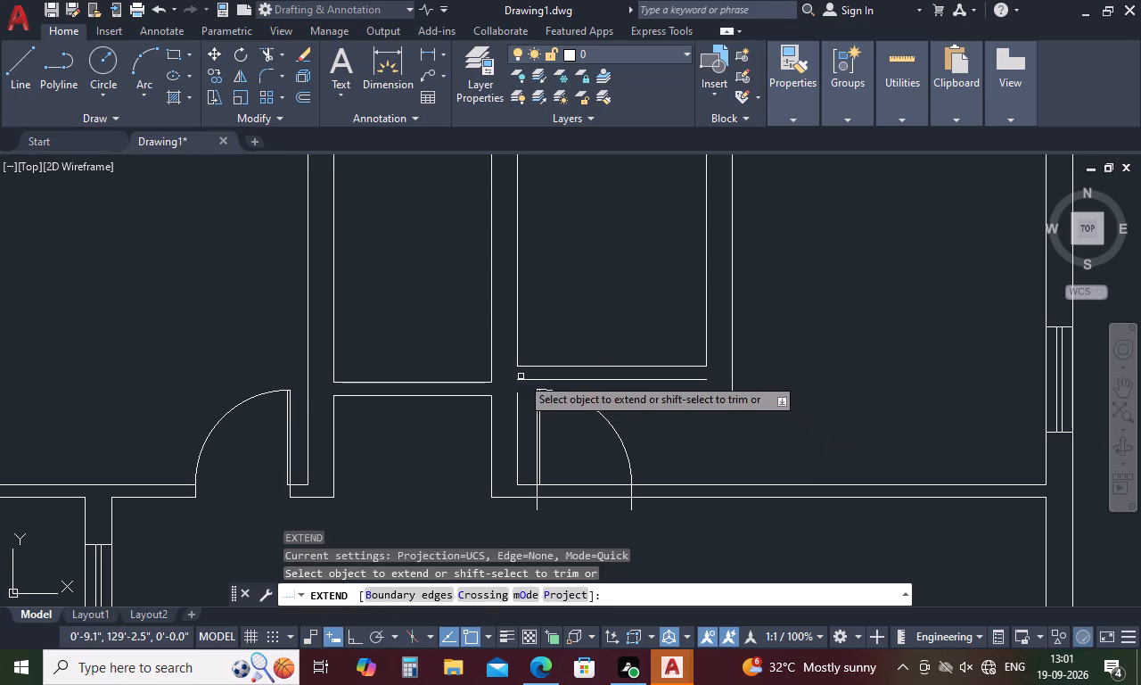
pyautogui.click(515, 419)
pyautogui.click(681, 379)
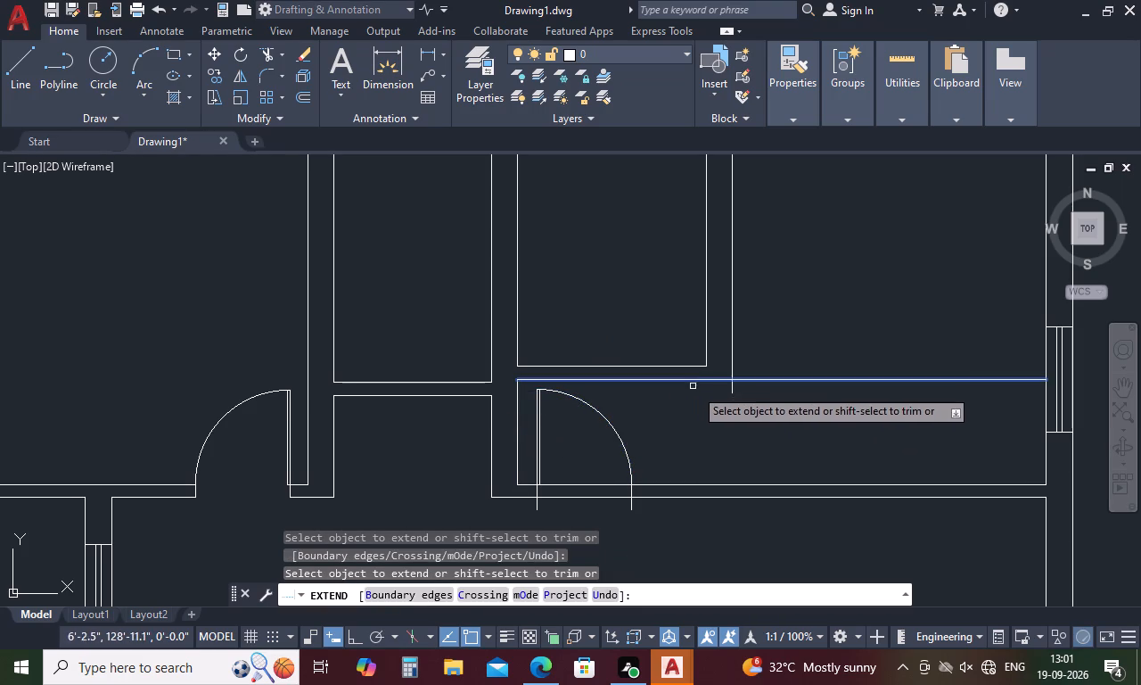
pyautogui.press('space')
pyautogui.write('TR')
pyautogui.press('space')
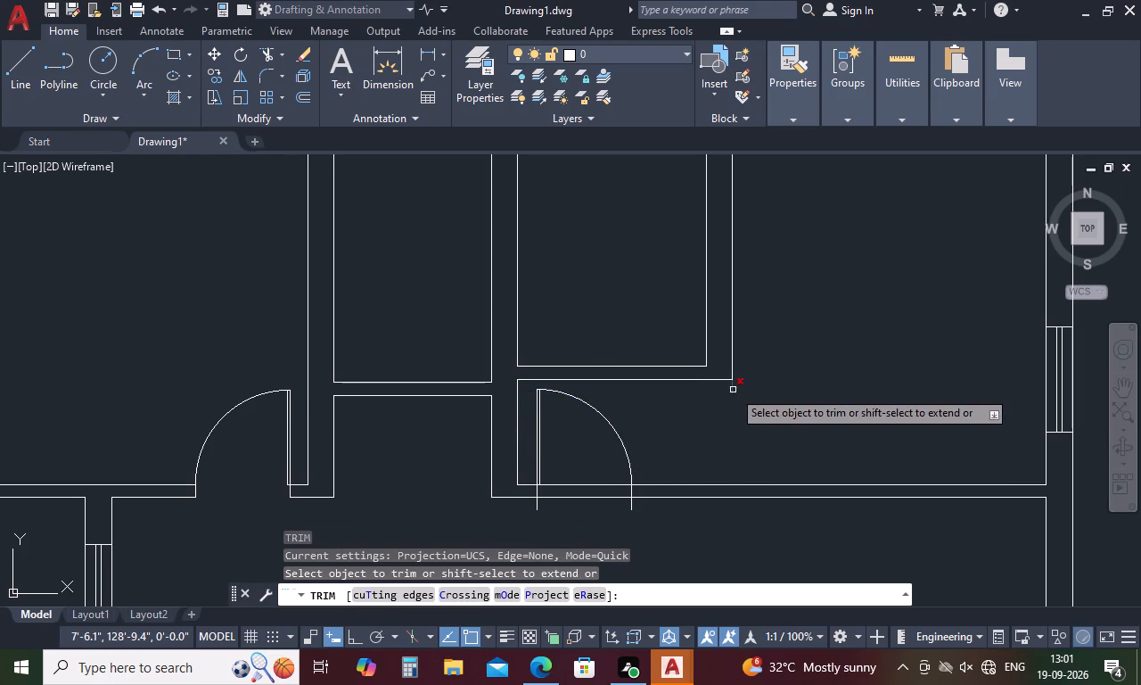
pyautogui.click(733, 390)
pyautogui.press('Escape')
# Trim both jamb lines of the top-right room's door to the lower face of the bottom wall.
pyautogui.write('TR')
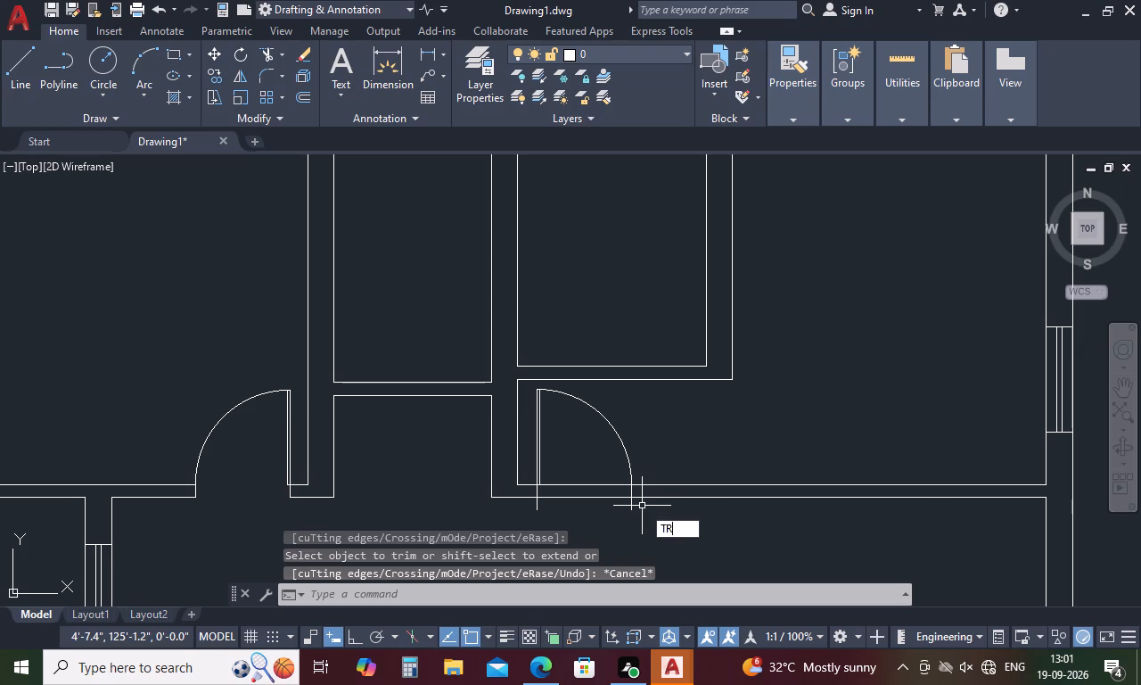
pyautogui.press('space')
pyautogui.click(633, 507)
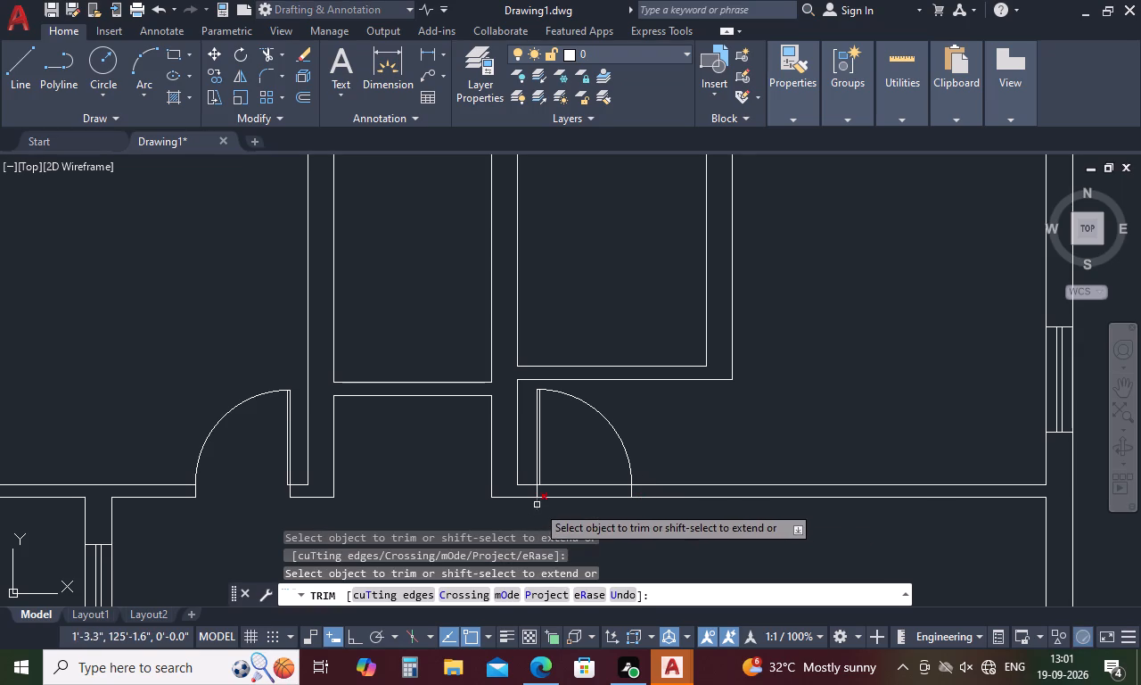
pyautogui.click(537, 505)
pyautogui.scroll(4, 531, 487)
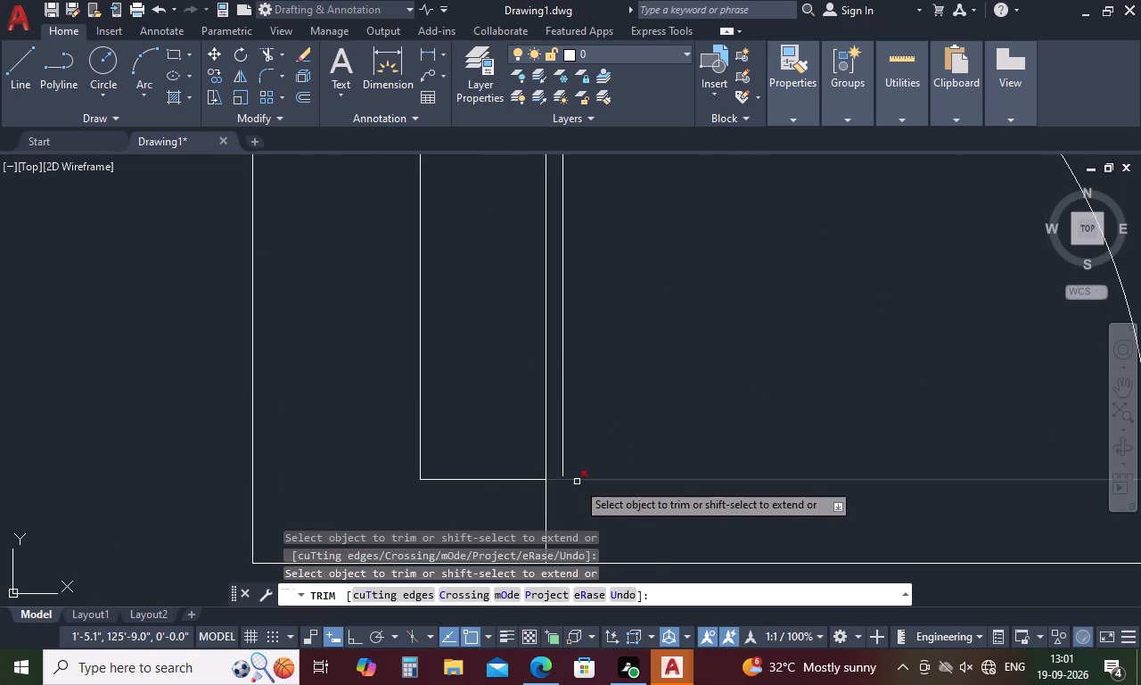
pyautogui.press('Escape')
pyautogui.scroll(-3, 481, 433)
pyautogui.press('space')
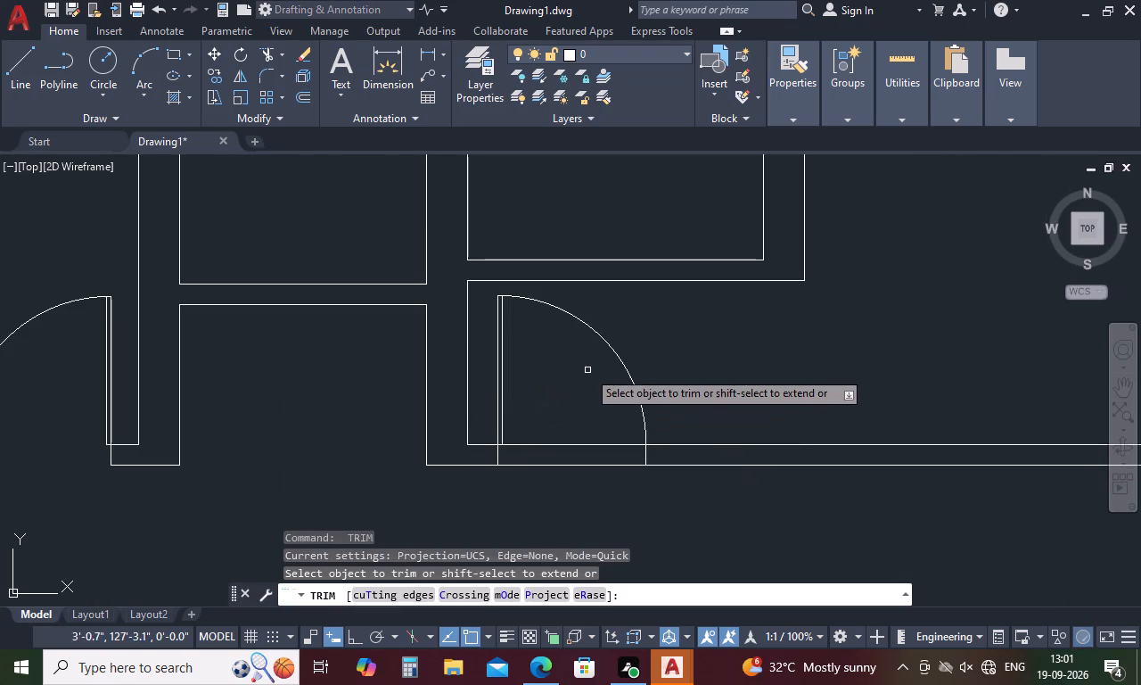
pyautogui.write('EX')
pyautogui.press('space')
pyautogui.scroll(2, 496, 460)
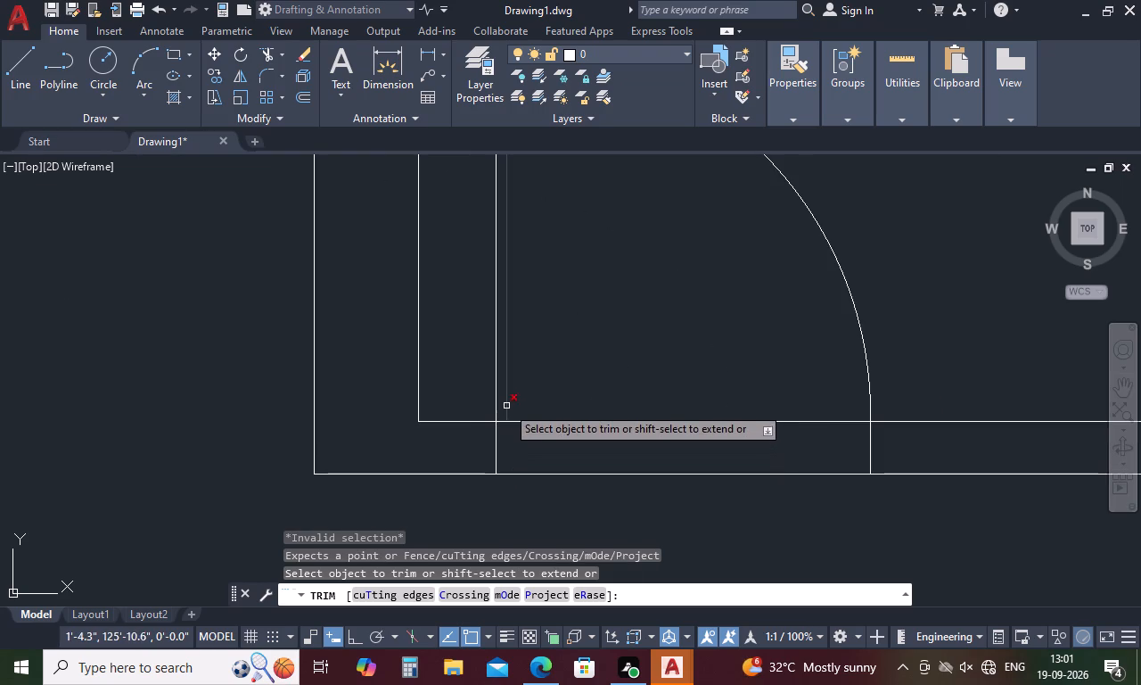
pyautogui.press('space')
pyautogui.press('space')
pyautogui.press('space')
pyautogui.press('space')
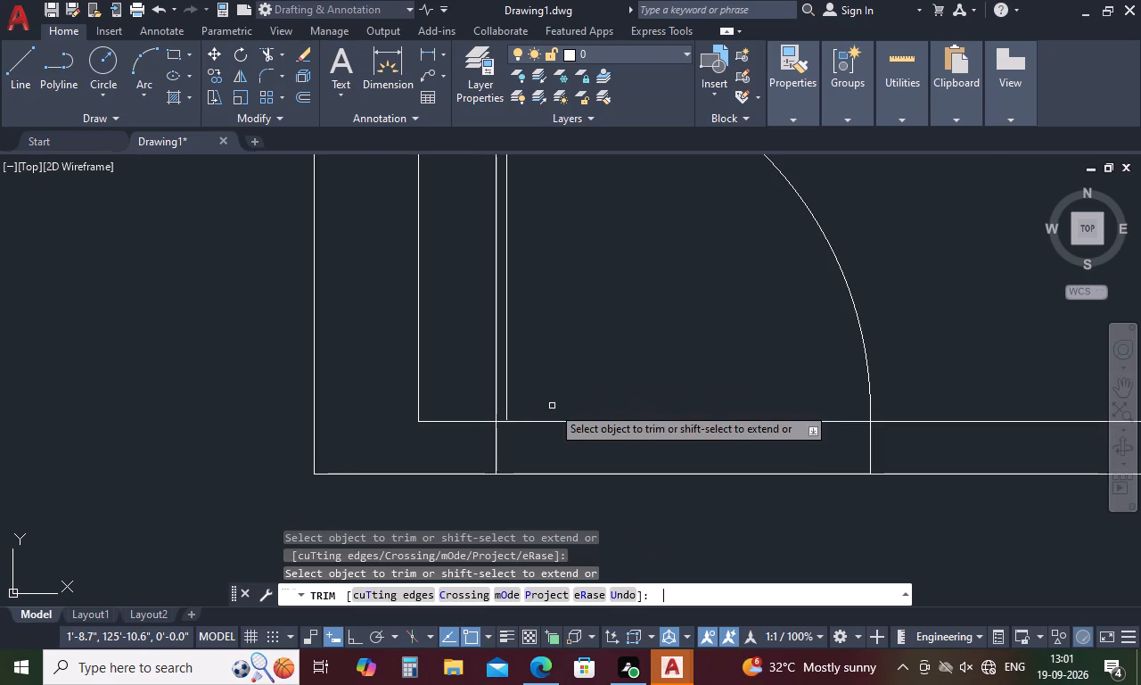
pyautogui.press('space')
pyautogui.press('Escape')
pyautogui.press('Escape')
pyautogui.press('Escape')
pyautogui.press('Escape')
# Extend the inner line of the top-right room's door leaf down to the bottom wall's inner face.
pyautogui.press('e')
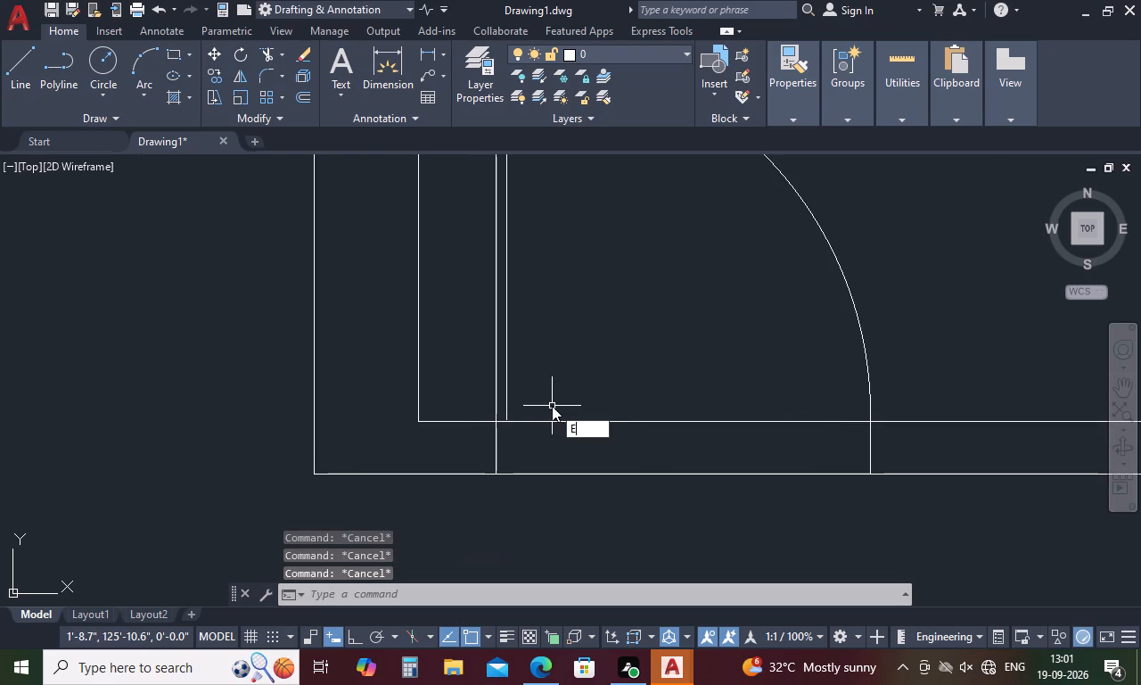
pyautogui.write('X')
pyautogui.press('space')
pyautogui.click(507, 396)
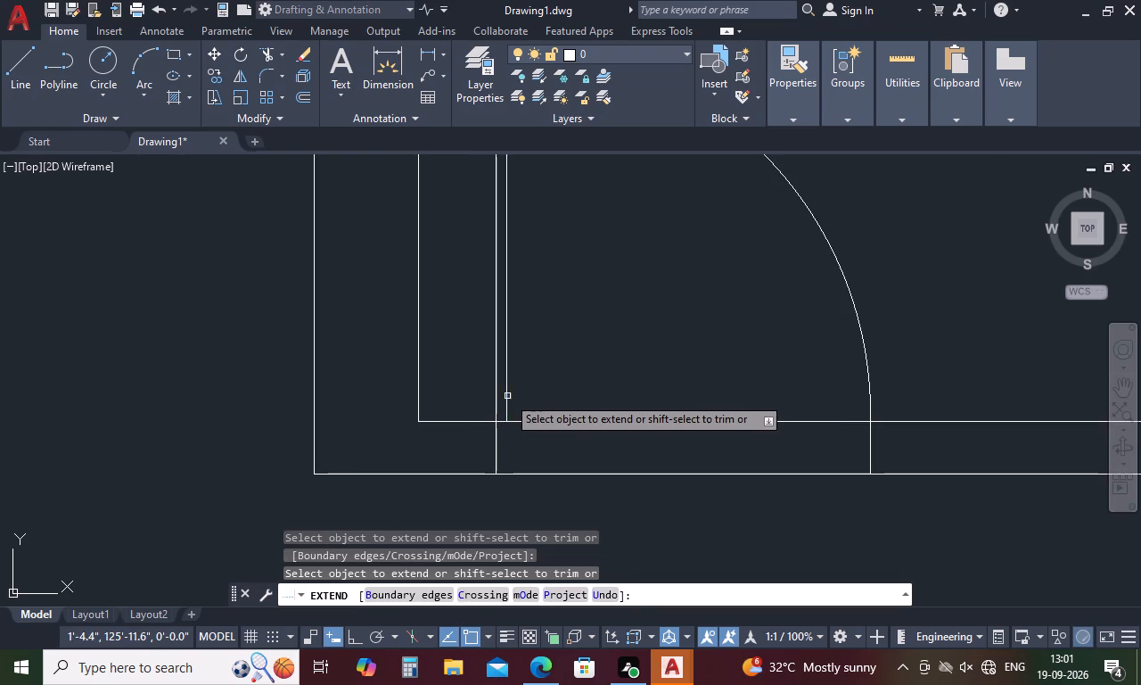
# Copy the Toilet 1 door with its jamb lines from the furnished plan onto the upper plan's wall between the top-left room and adjoining small room.
pyautogui.press('Escape')
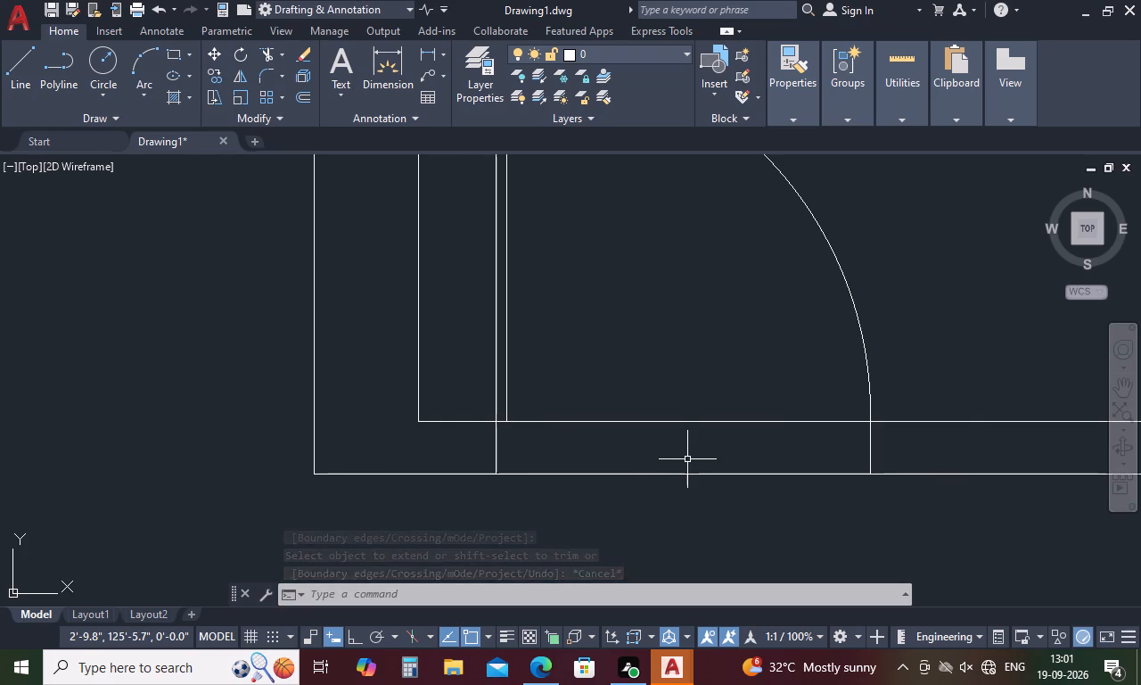
pyautogui.scroll(-8, 677, 456)
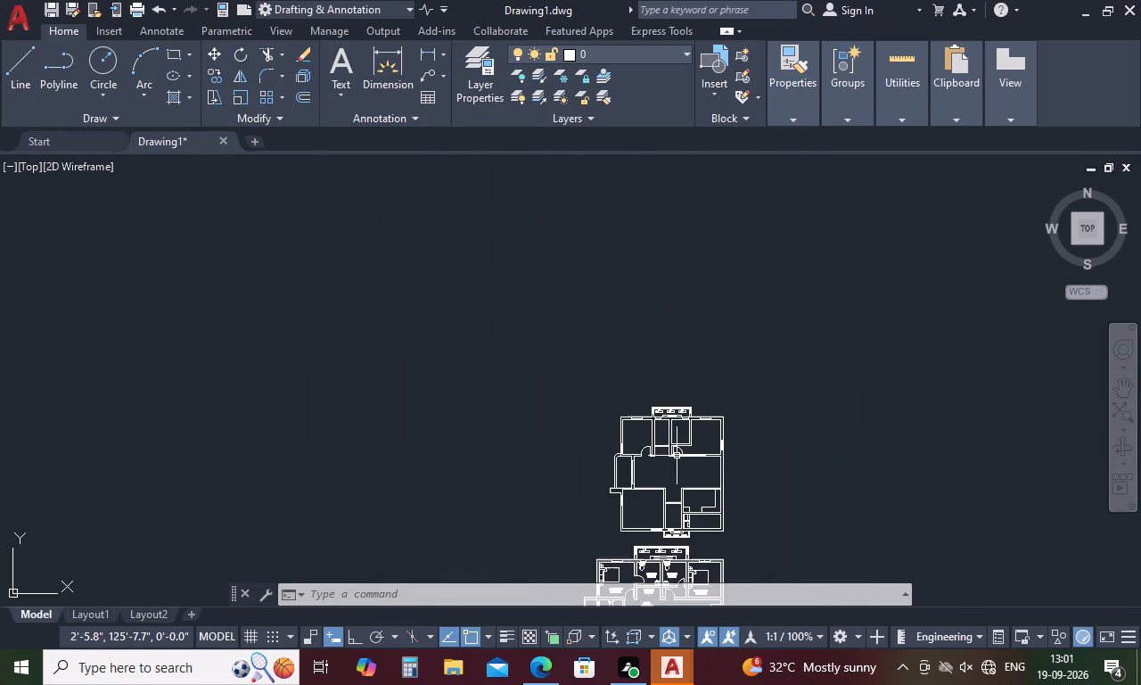
pyautogui.scroll(-2, 677, 456)
pyautogui.scroll(3, 668, 494)
pyautogui.scroll(4, 612, 569)
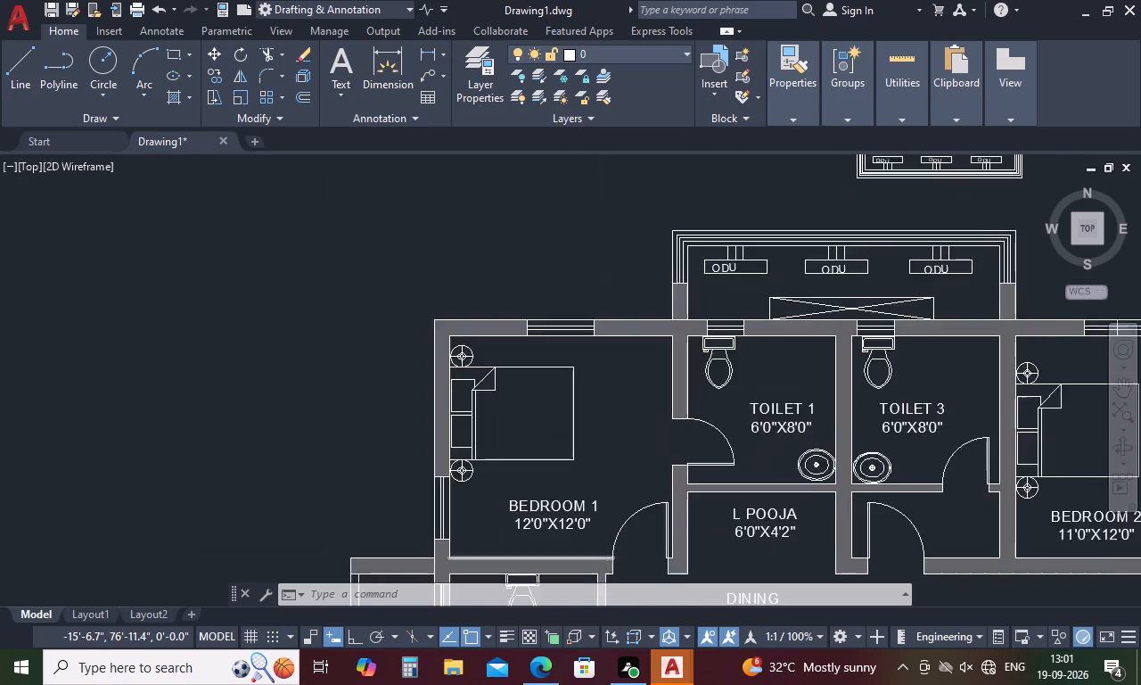
pyautogui.press('space')
pyautogui.press('space')
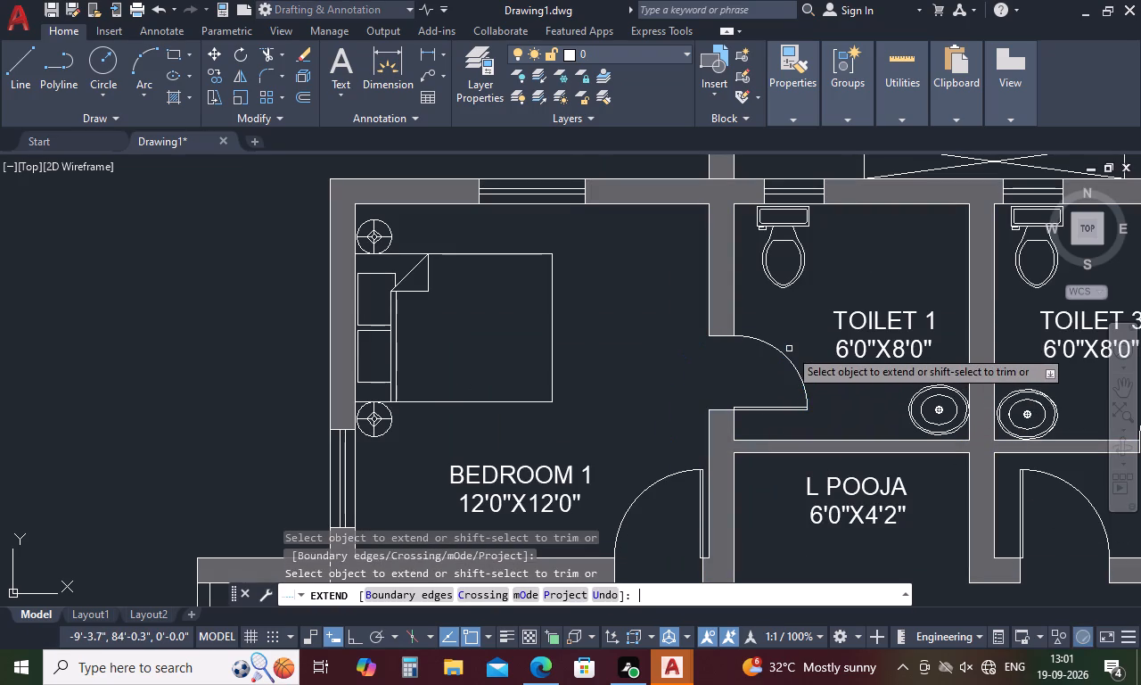
pyautogui.press('Escape')
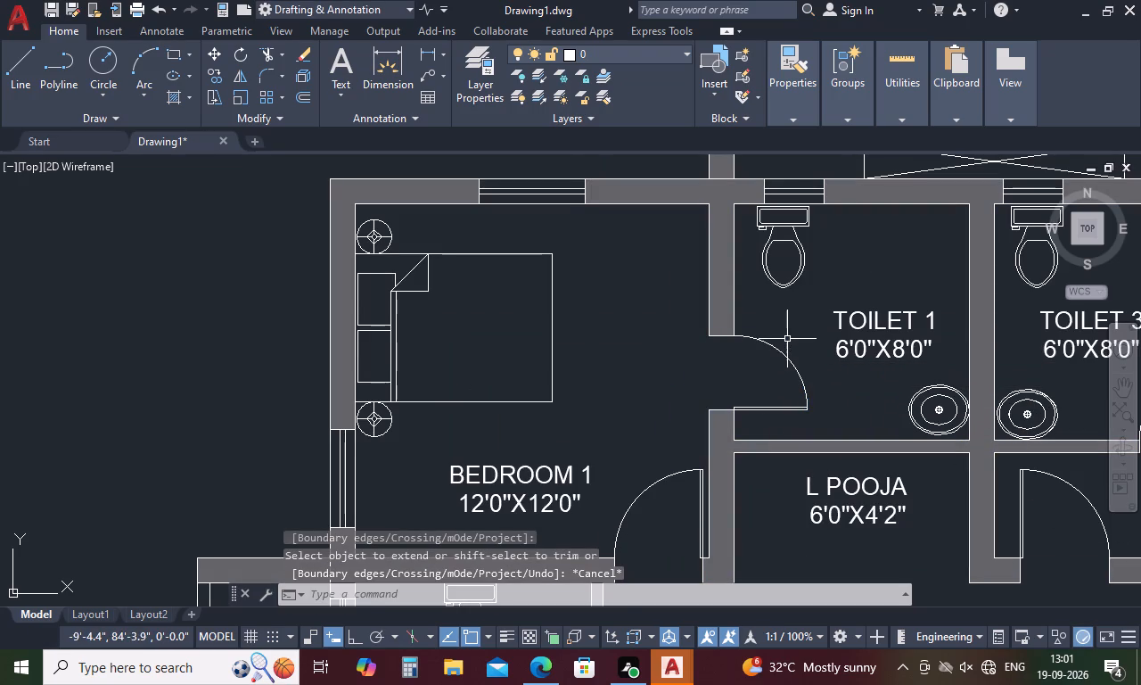
pyautogui.moveTo(775, 337); pyautogui.dragTo(827, 392)
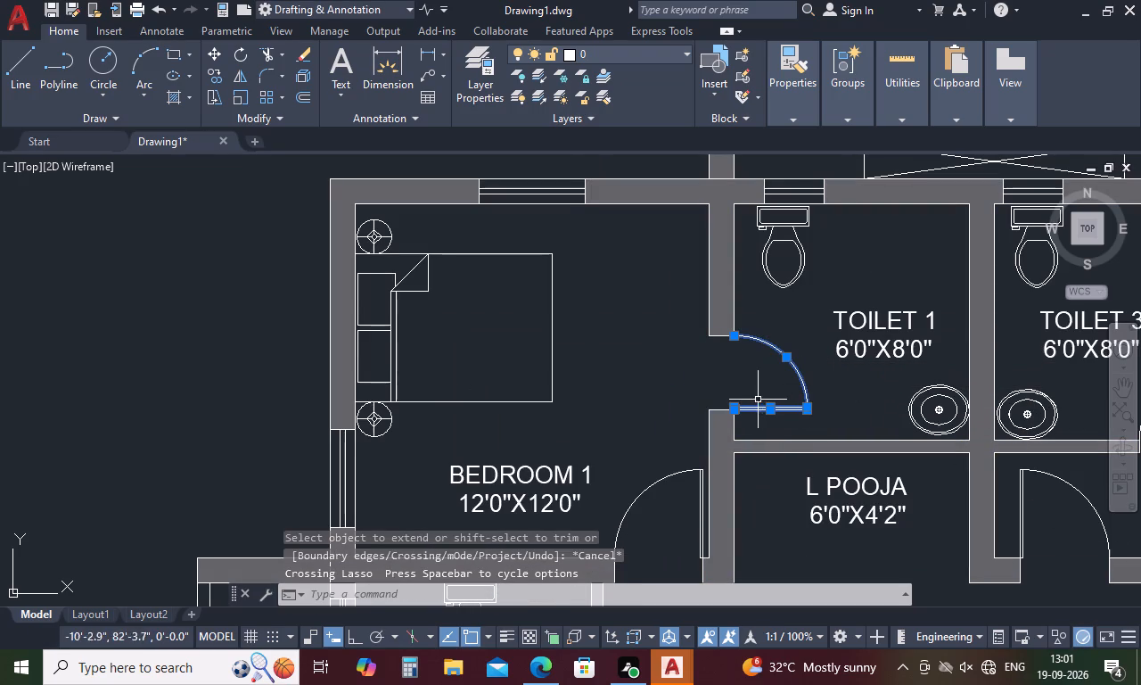
pyautogui.click(718, 337)
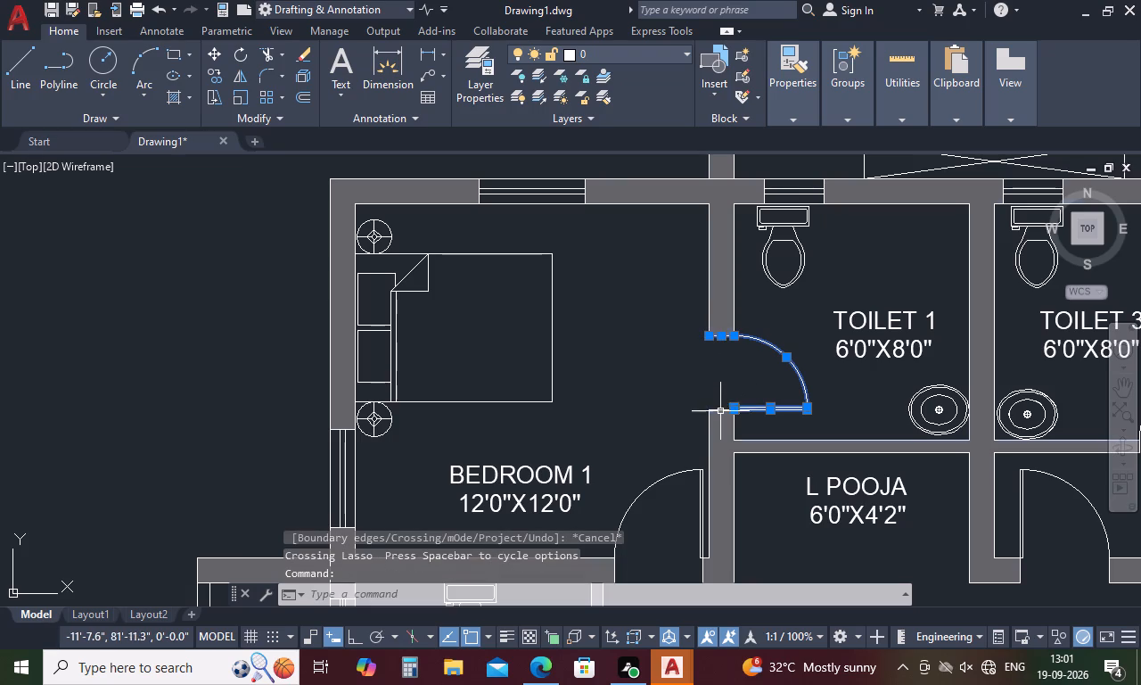
pyautogui.click(718, 409)
pyautogui.rightClick(676, 366)
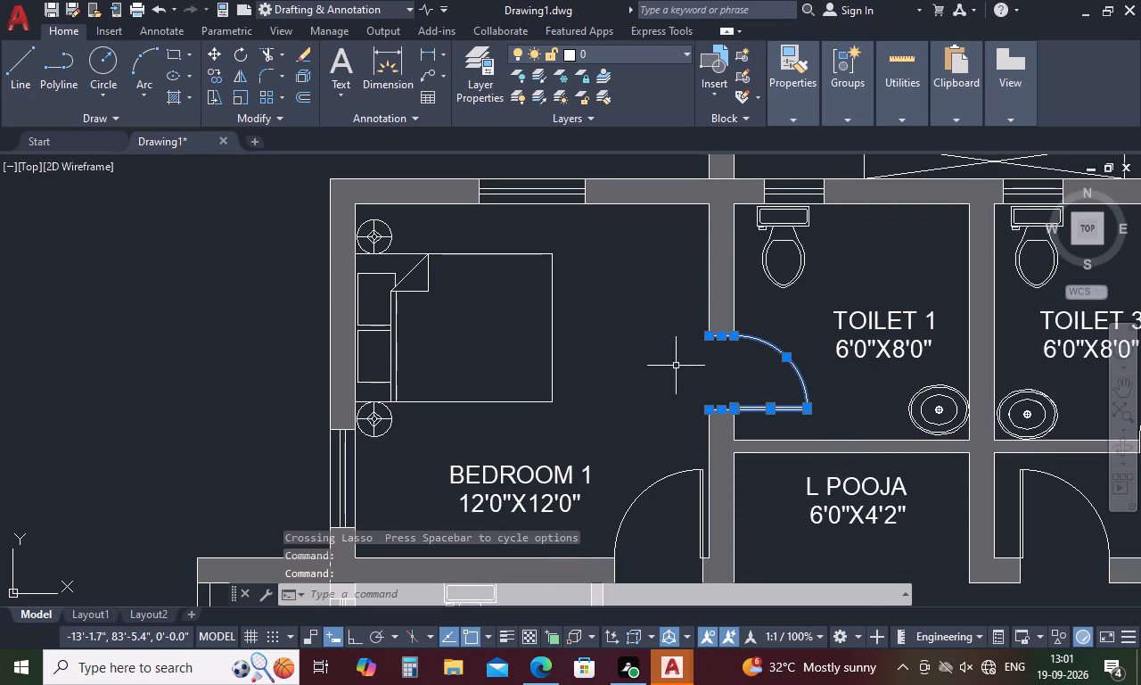
pyautogui.click(707, 387)
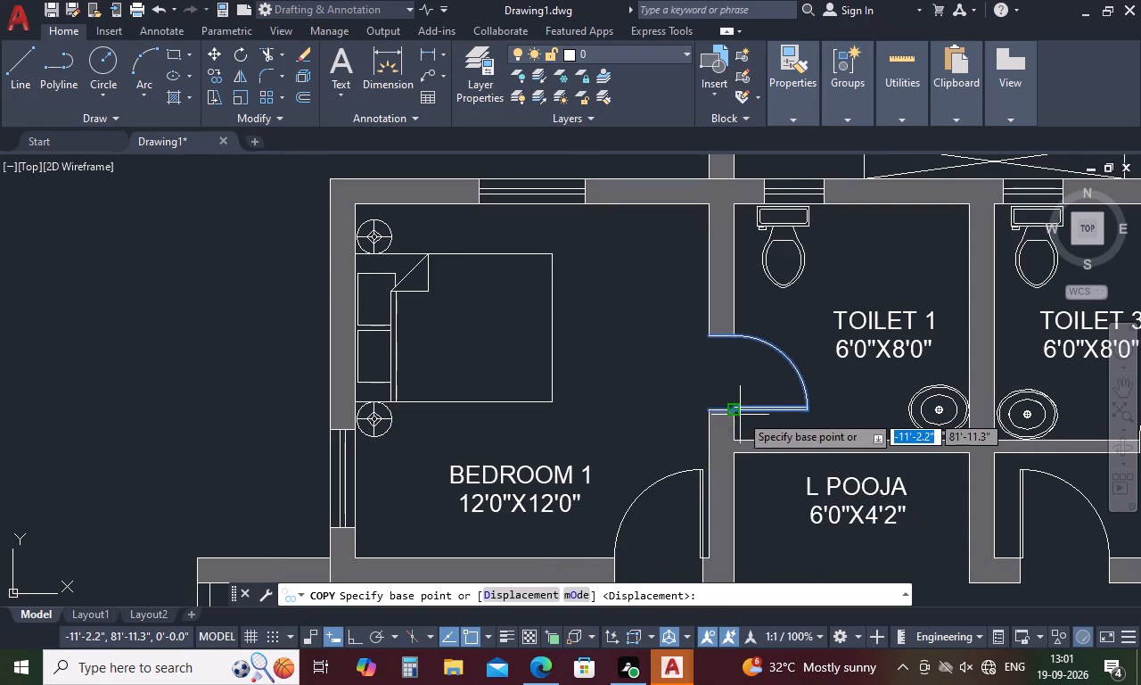
pyautogui.scroll(4, 739, 409)
pyautogui.click(710, 425)
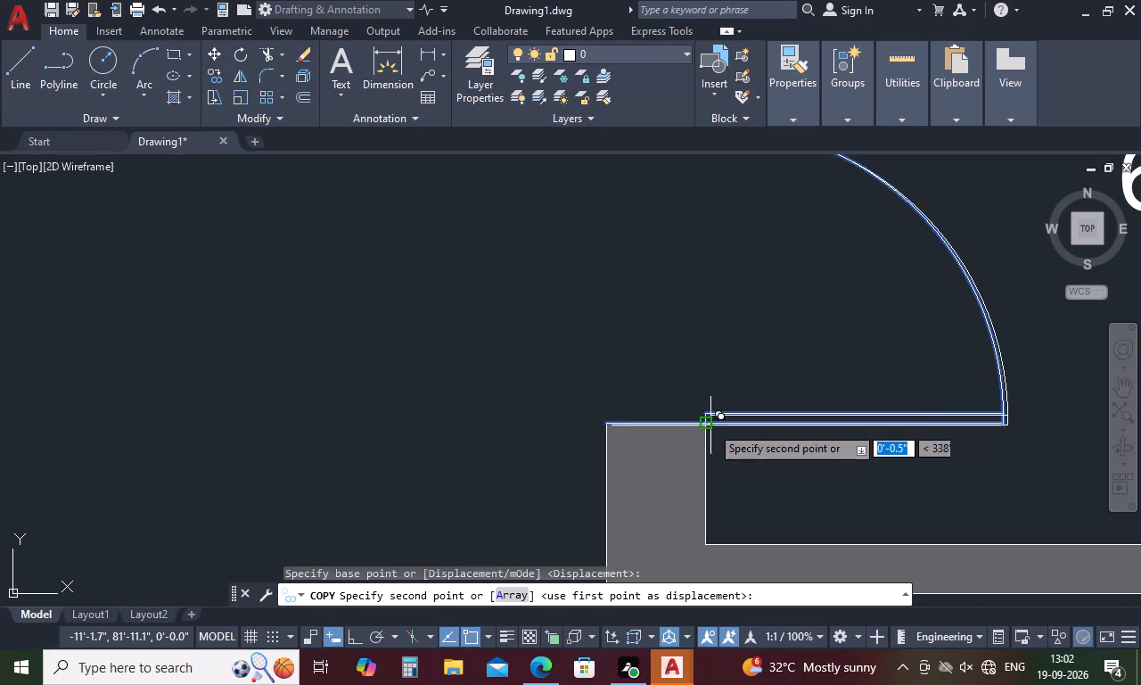
pyautogui.scroll(-8, 713, 474)
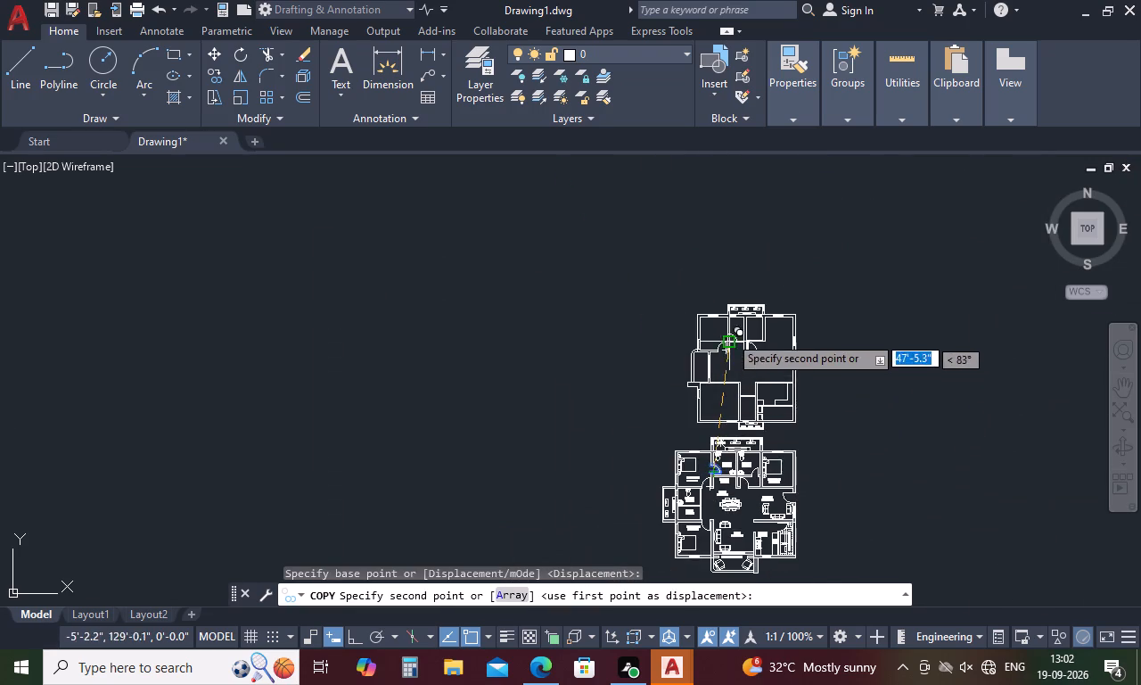
pyautogui.scroll(8, 729, 333)
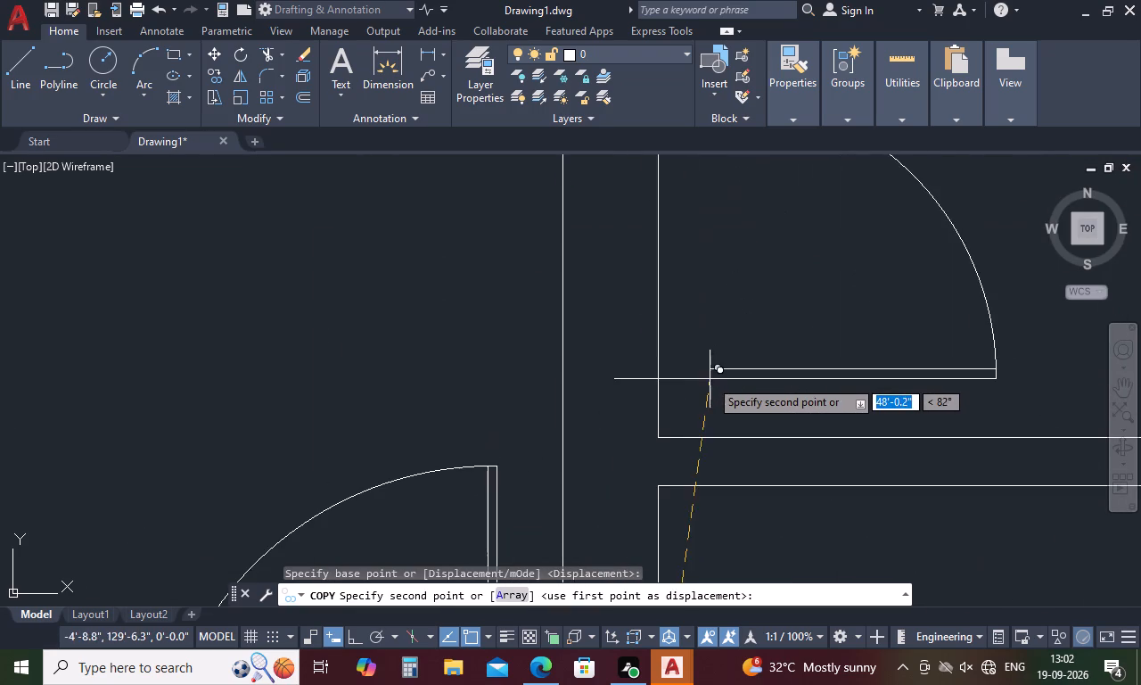
pyautogui.click(659, 394)
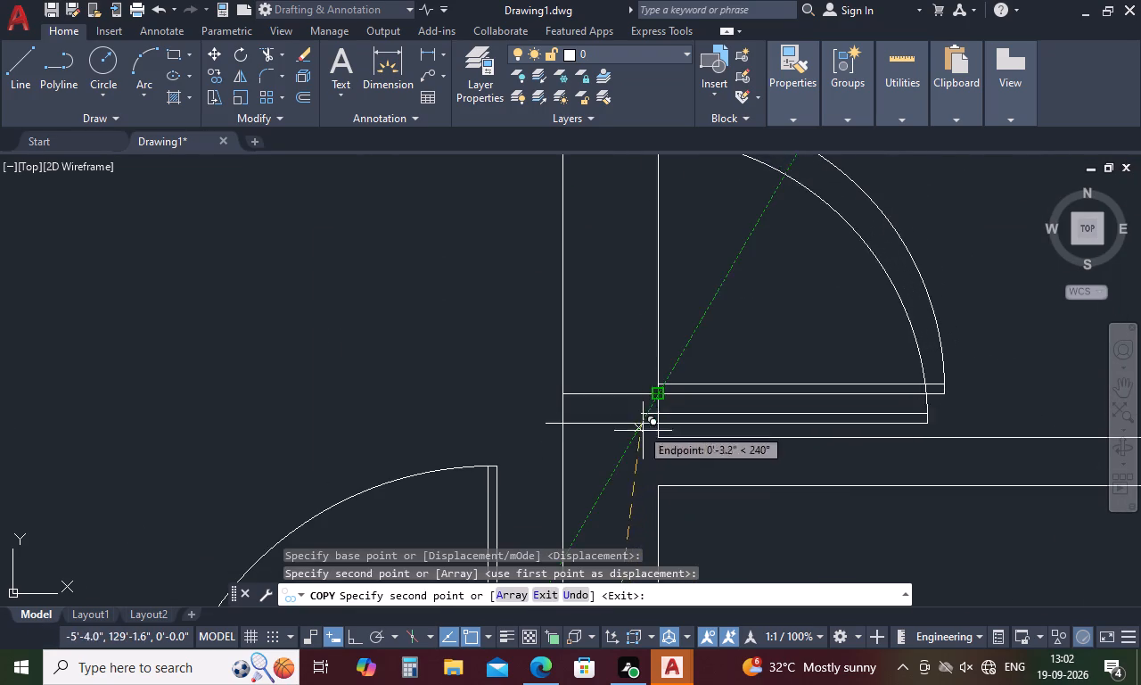
pyautogui.press('Escape')
# Trim the two wall lines between the jambs of the copied toilet door to open the doorway.
pyautogui.write('TR')
pyautogui.press('space')
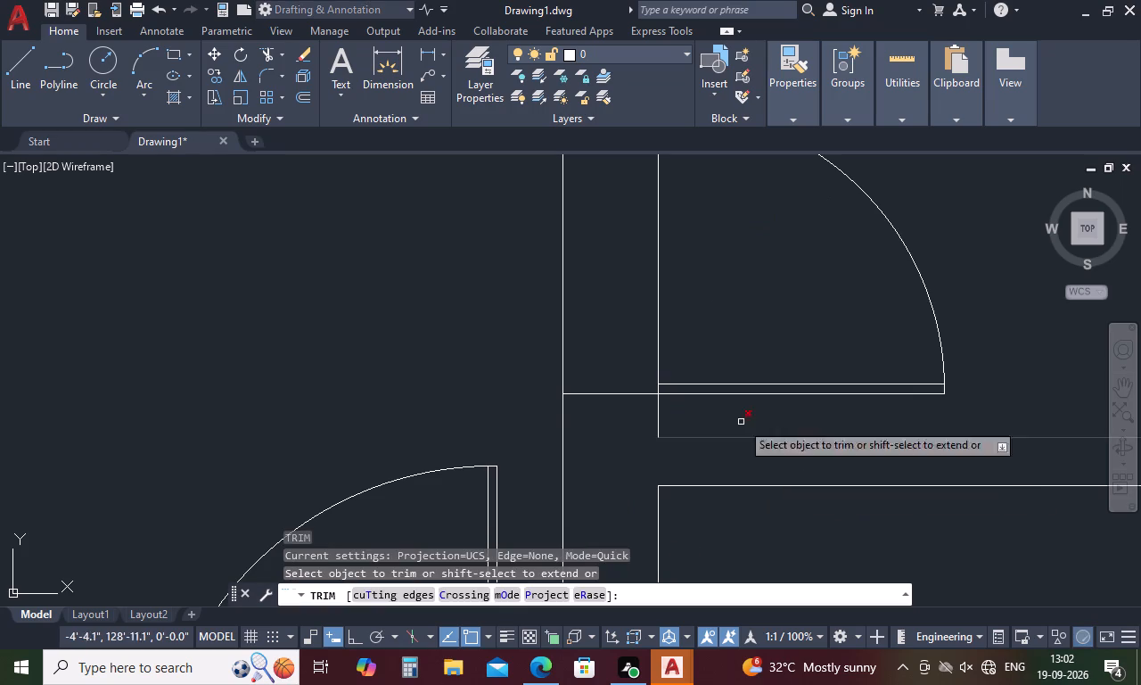
pyautogui.moveTo(694, 302); pyautogui.dragTo(552, 334)
pyautogui.scroll(-3, 623, 381)
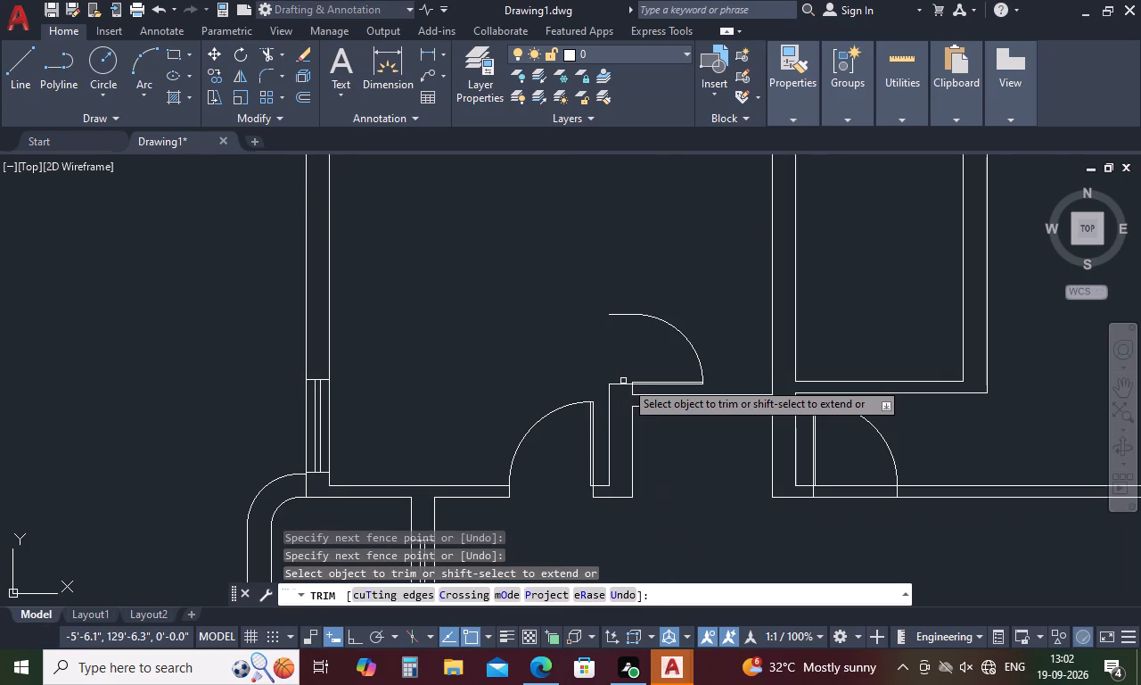
pyautogui.hotkey('ctrl', 'z')
pyautogui.scroll(-3, 654, 348)
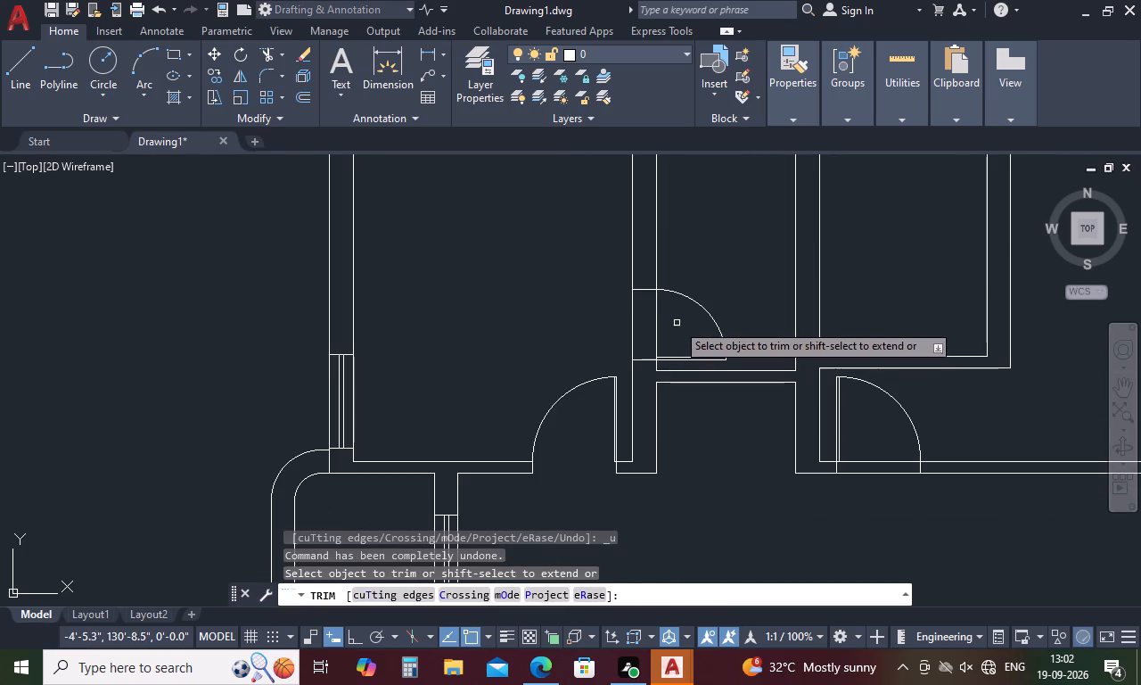
pyautogui.moveTo(677, 321); pyautogui.dragTo(626, 327)
pyautogui.scroll(-3, 623, 327)
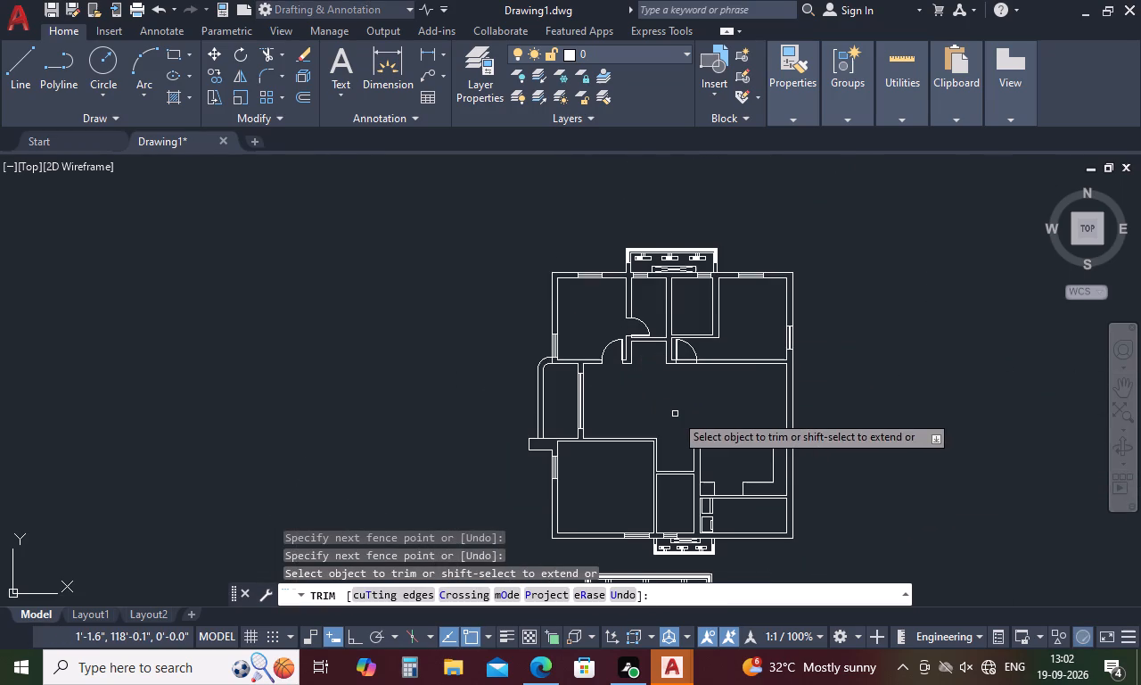
pyautogui.press('space')
# Copy the Toilet 3 door with its jamb lines onto the bottom wall of the upper plan's second small room, near its outer corner.
pyautogui.scroll(-3, 667, 357)
pyautogui.scroll(4, 675, 474)
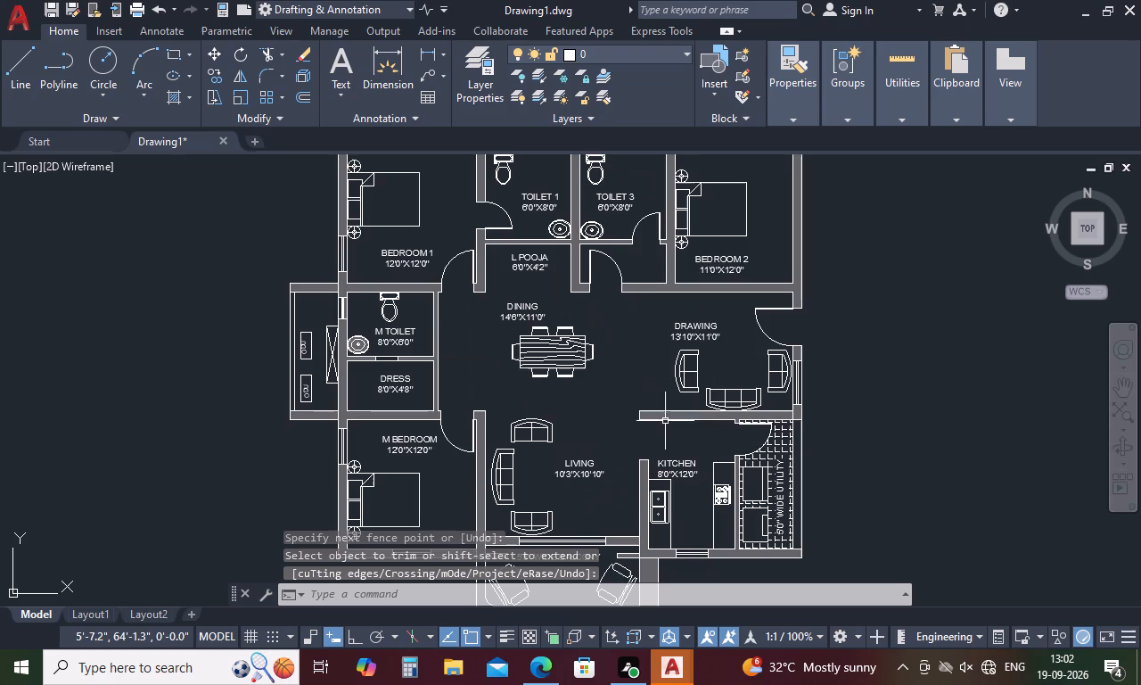
pyautogui.scroll(3, 654, 208)
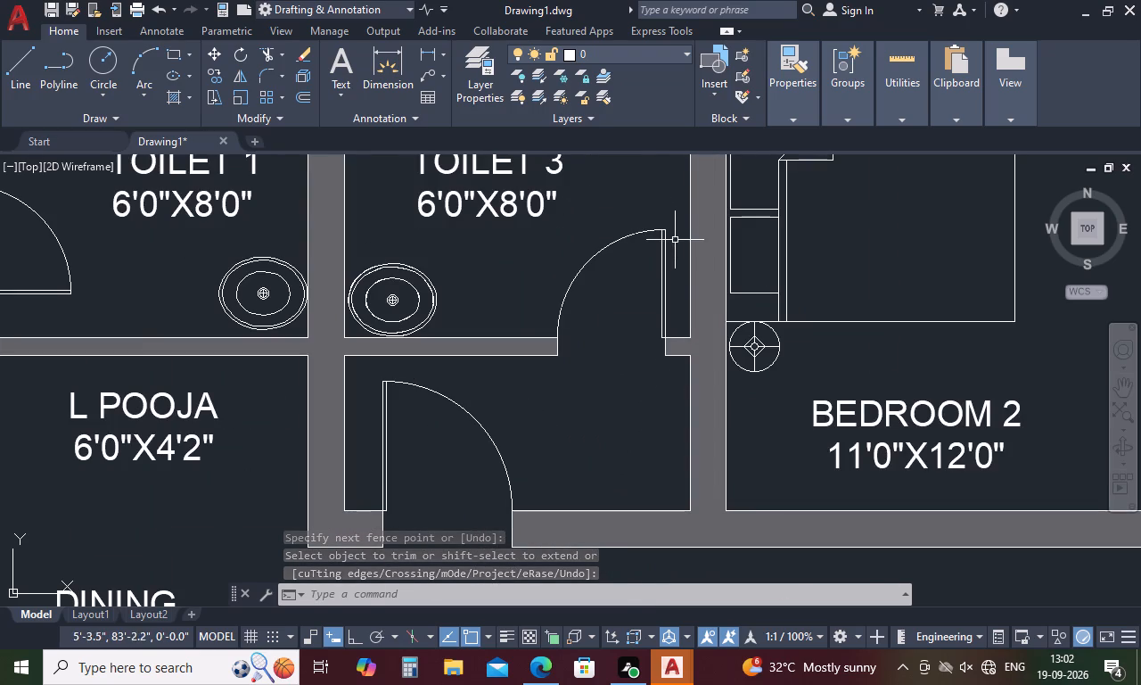
pyautogui.moveTo(675, 241); pyautogui.dragTo(546, 288)
pyautogui.click(557, 352)
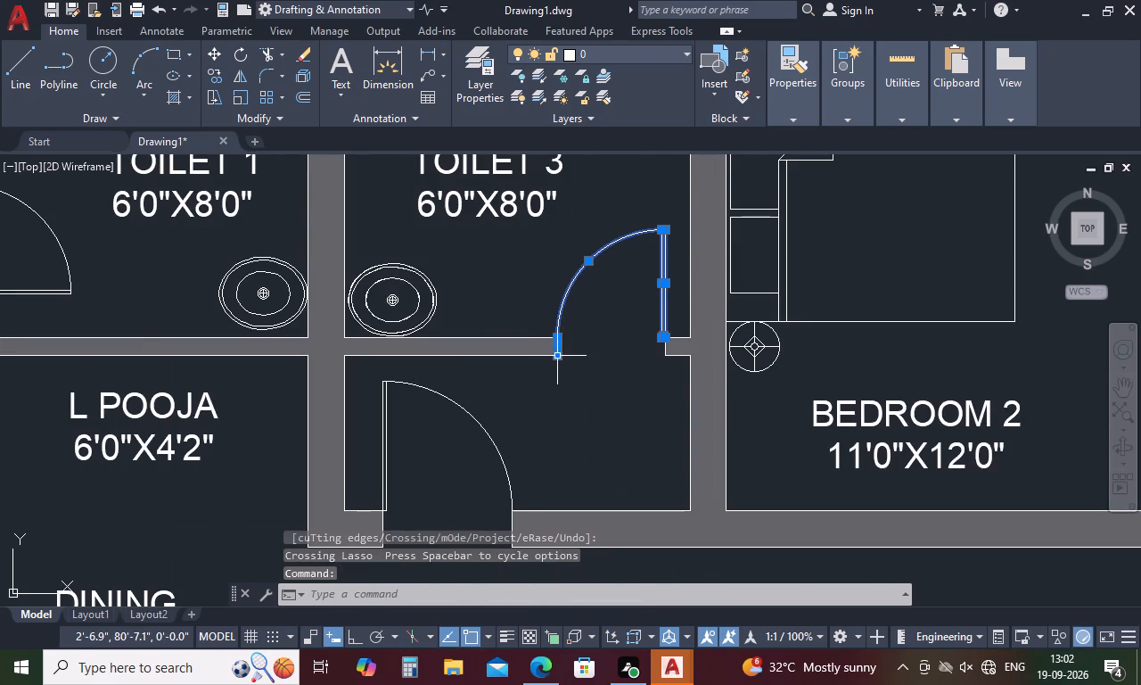
pyautogui.click(664, 350)
pyautogui.rightClick(613, 372)
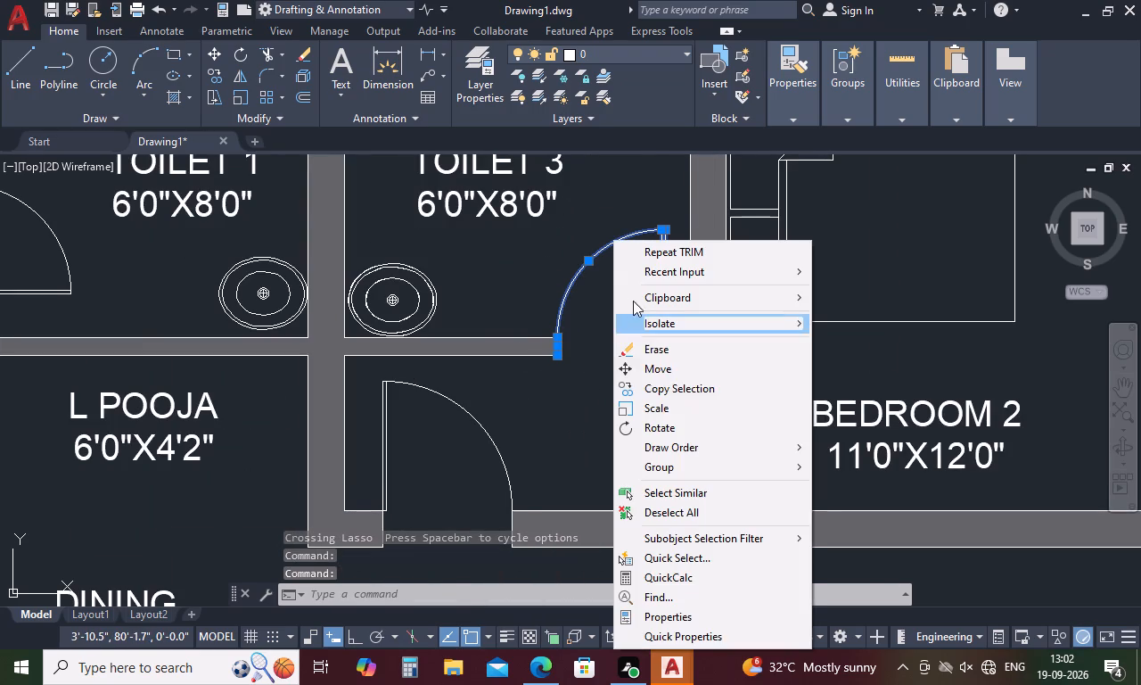
pyautogui.click(655, 385)
pyautogui.scroll(4, 644, 328)
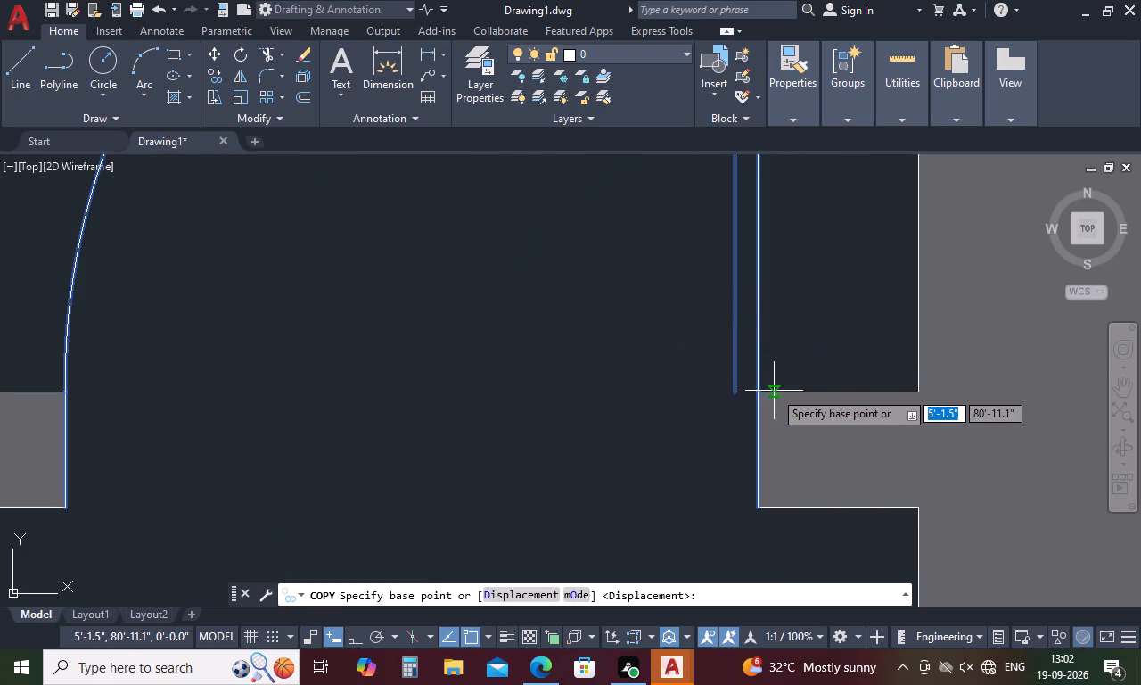
pyautogui.click(761, 392)
pyautogui.scroll(-7, 677, 445)
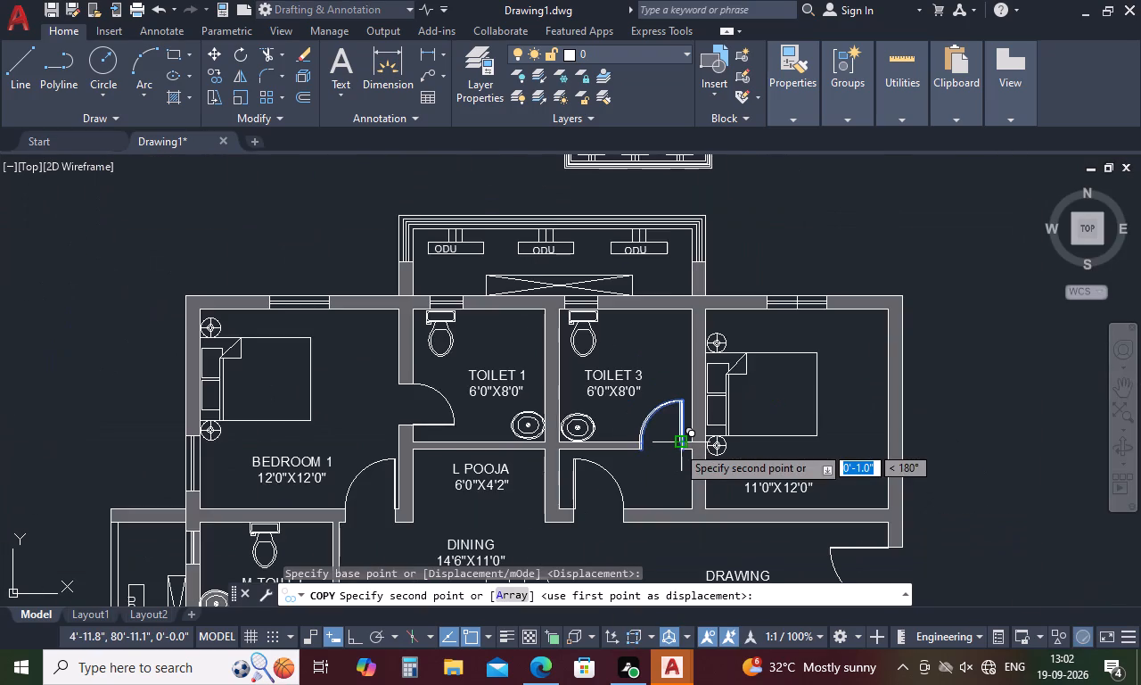
pyautogui.scroll(-2, 677, 445)
pyautogui.scroll(-3, 676, 329)
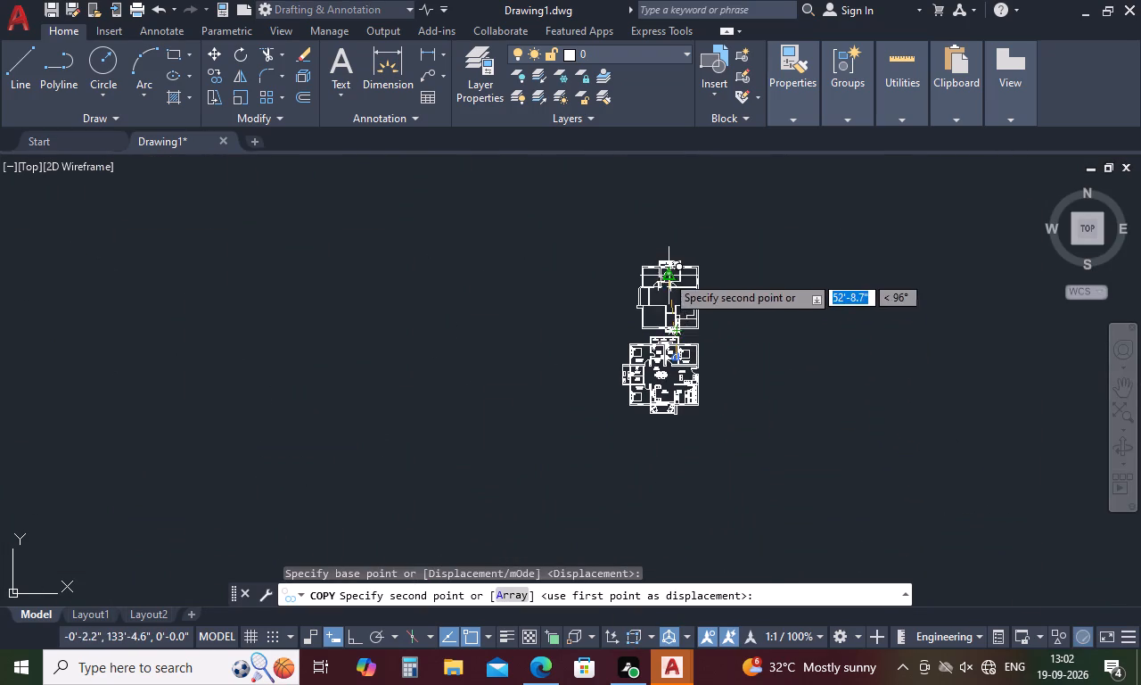
pyautogui.scroll(7, 666, 275)
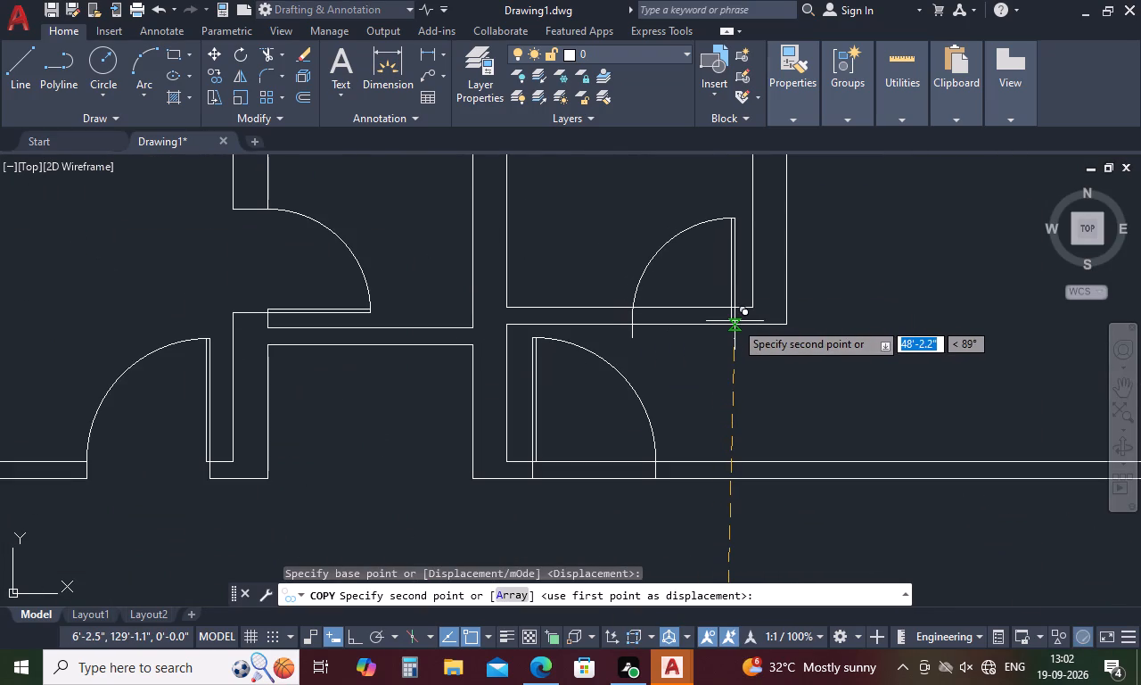
pyautogui.scroll(4, 735, 325)
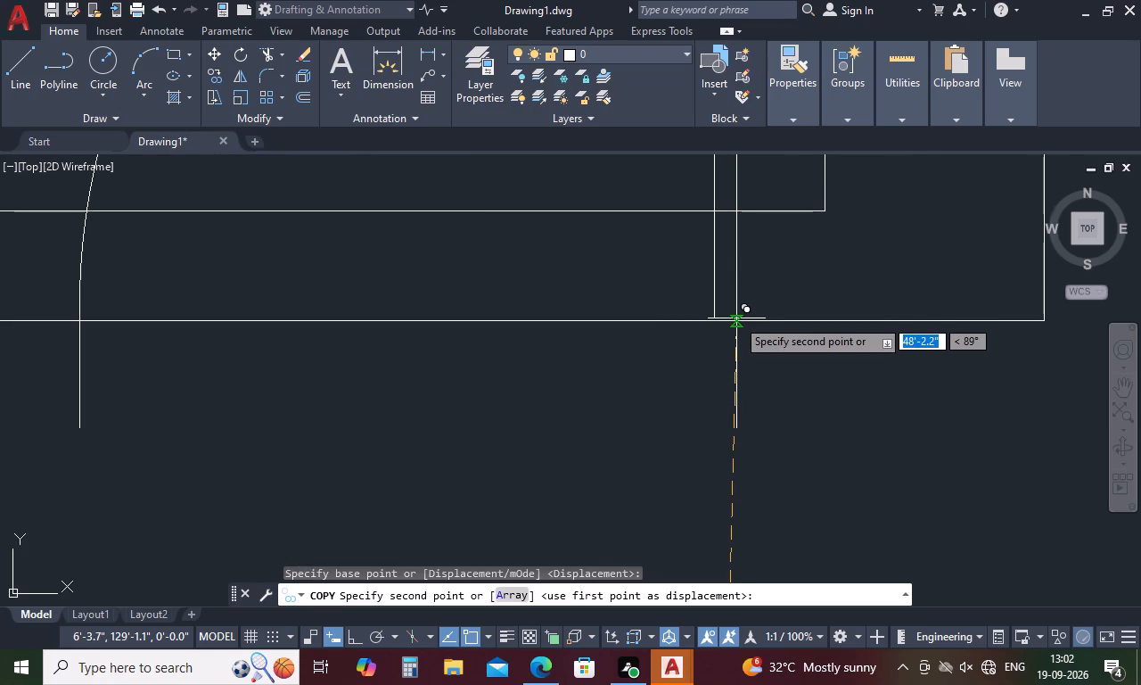
pyautogui.click(736, 320)
pyautogui.press('space')
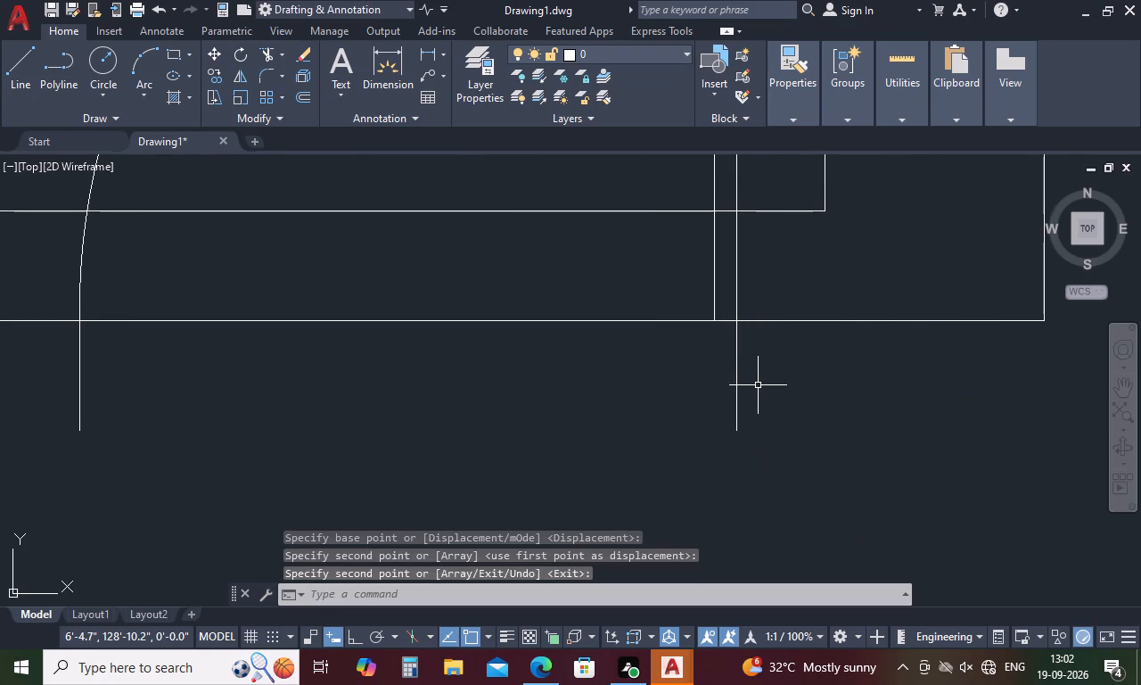
# Trim the bottom wall lines across the second small room's doorway and cut both jamb lines back to the wall's lower face.
pyautogui.write('TR')
pyautogui.press('space')
pyautogui.moveTo(622, 203); pyautogui.dragTo(596, 359)
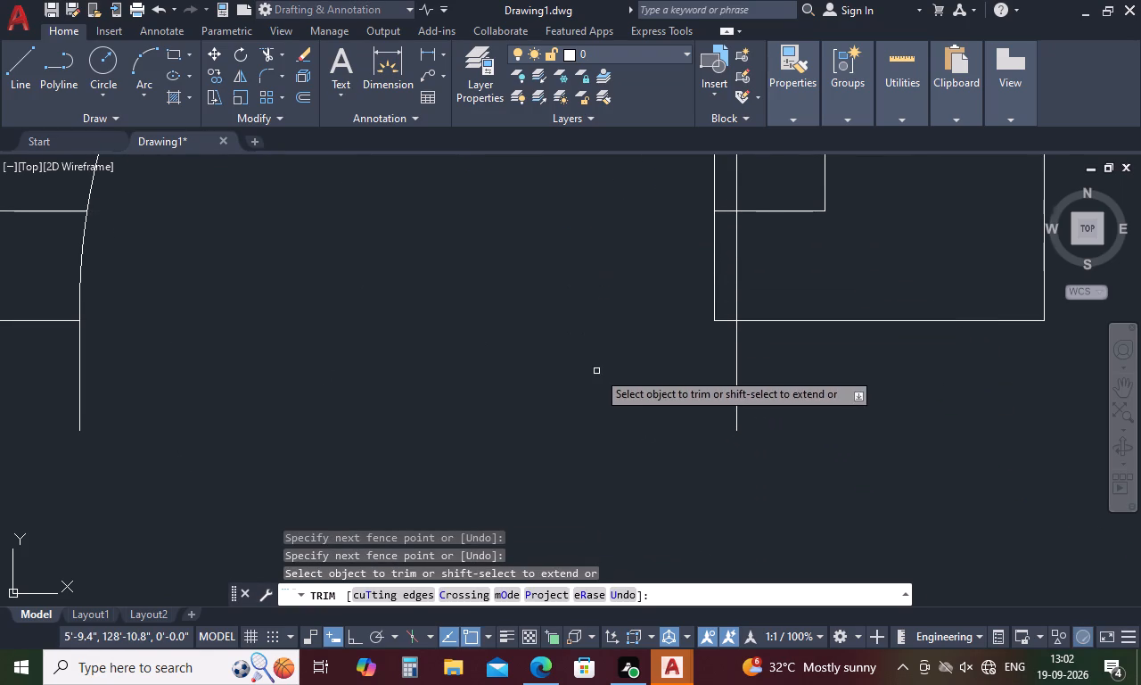
pyautogui.moveTo(770, 376); pyautogui.dragTo(718, 391)
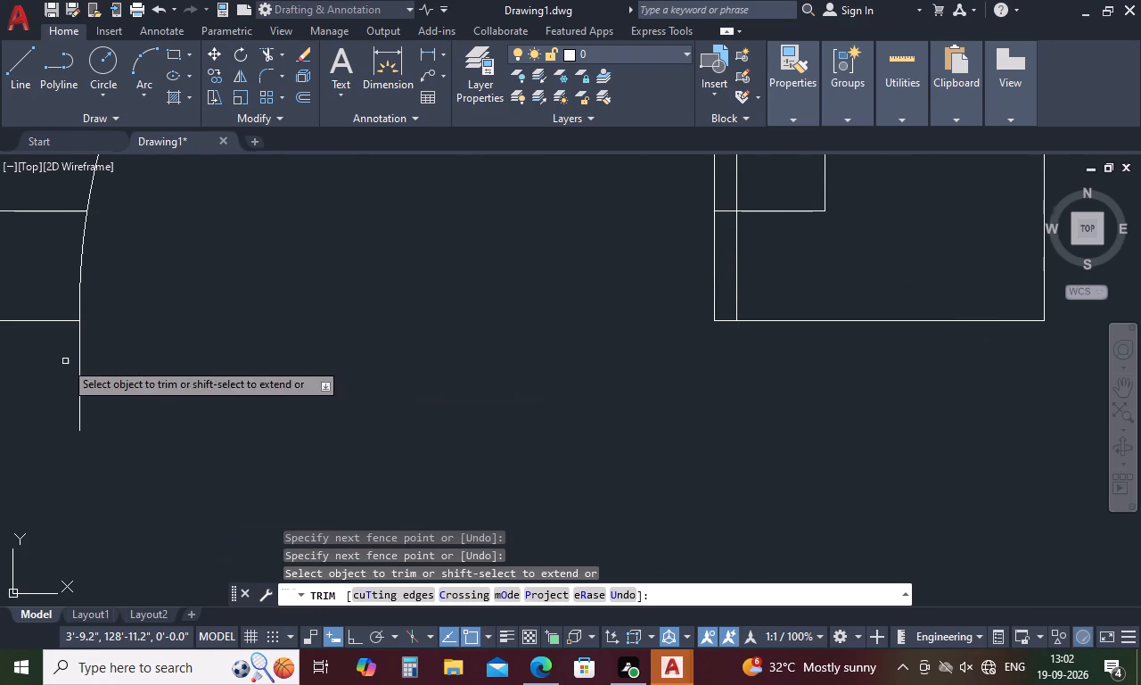
pyautogui.moveTo(64, 361); pyautogui.dragTo(111, 372)
pyautogui.scroll(-4, 310, 409)
pyautogui.scroll(-1, 535, 400)
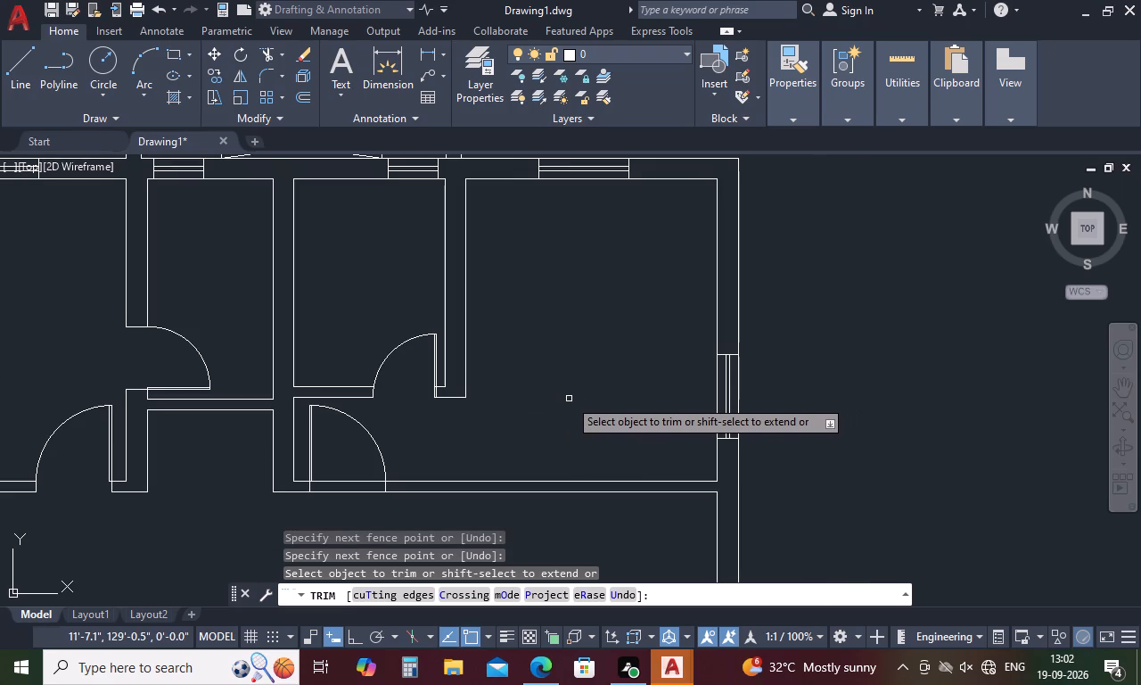
pyautogui.press('Escape')
# Copy the Drawing room entrance door with its jamb lines onto the upper plan's right outer wall, near the large central room's top corner.
pyautogui.scroll(-1, 581, 323)
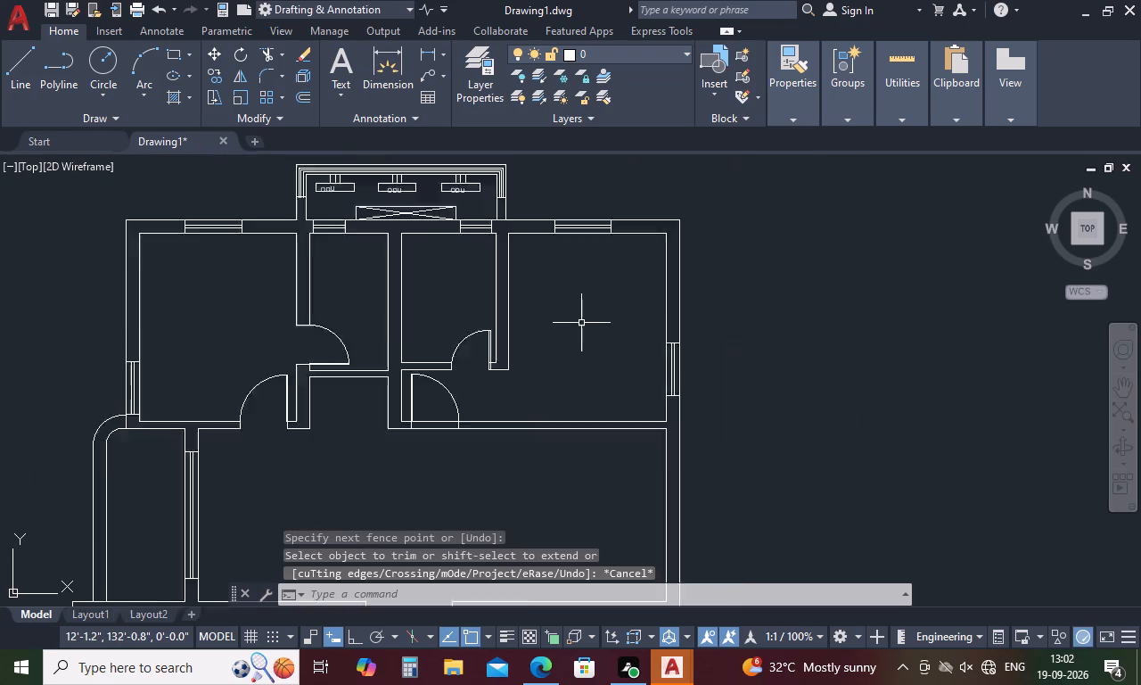
pyautogui.scroll(-1, 581, 323)
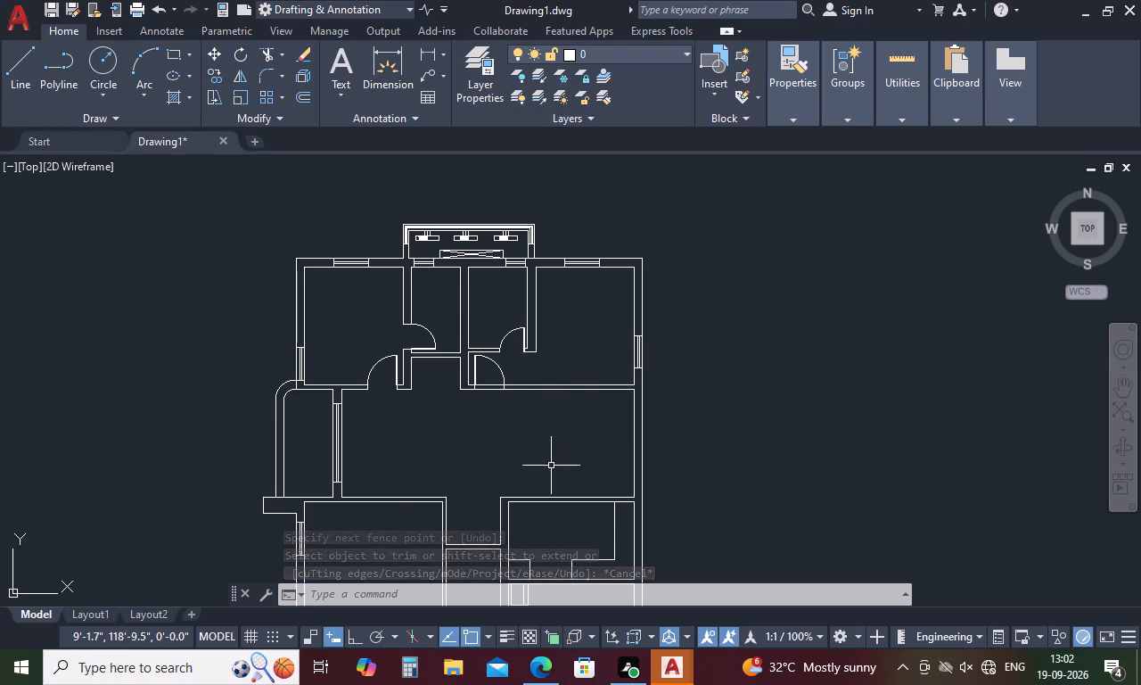
pyautogui.scroll(-3, 590, 387)
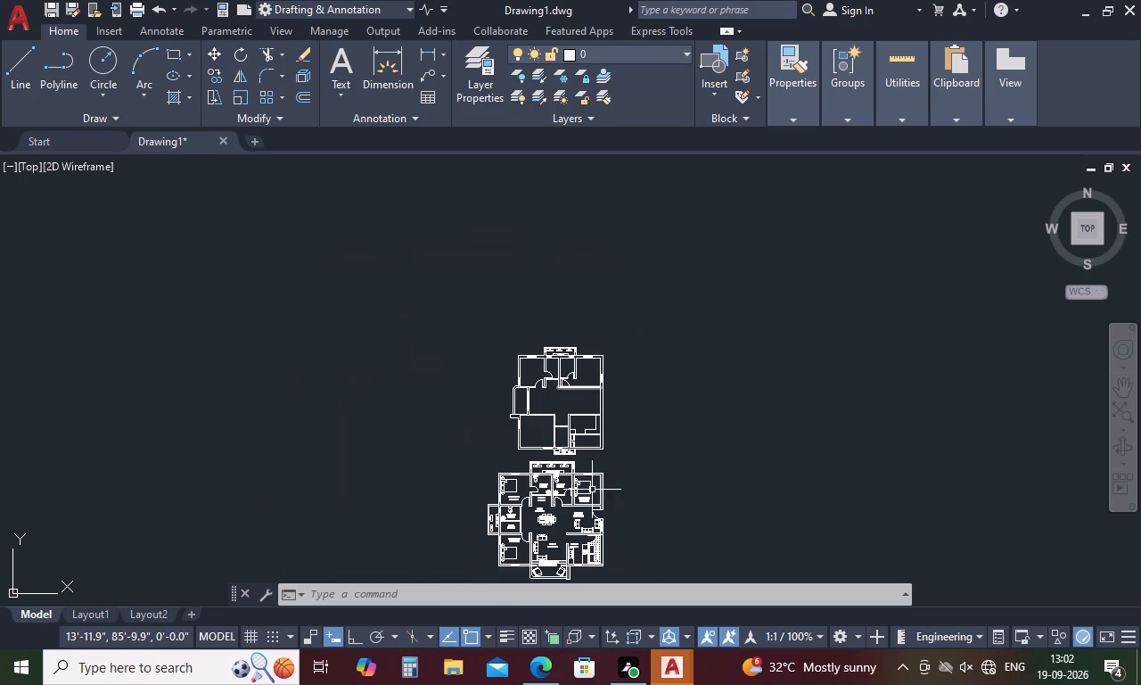
pyautogui.scroll(4, 589, 527)
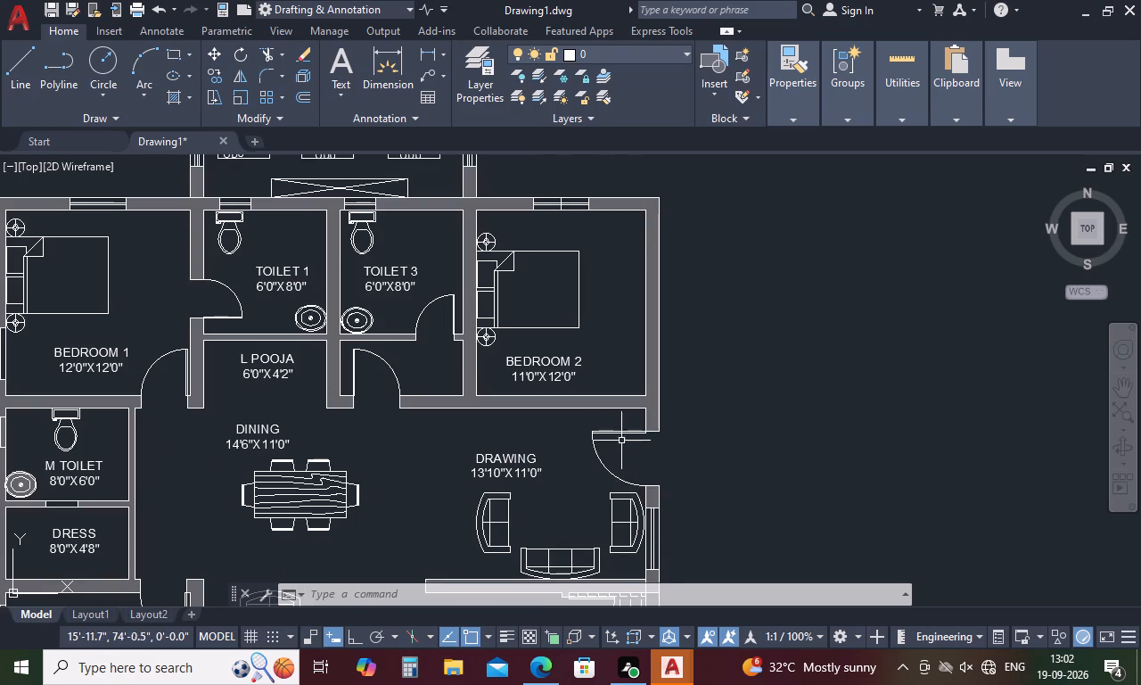
pyautogui.moveTo(623, 421); pyautogui.dragTo(623, 475)
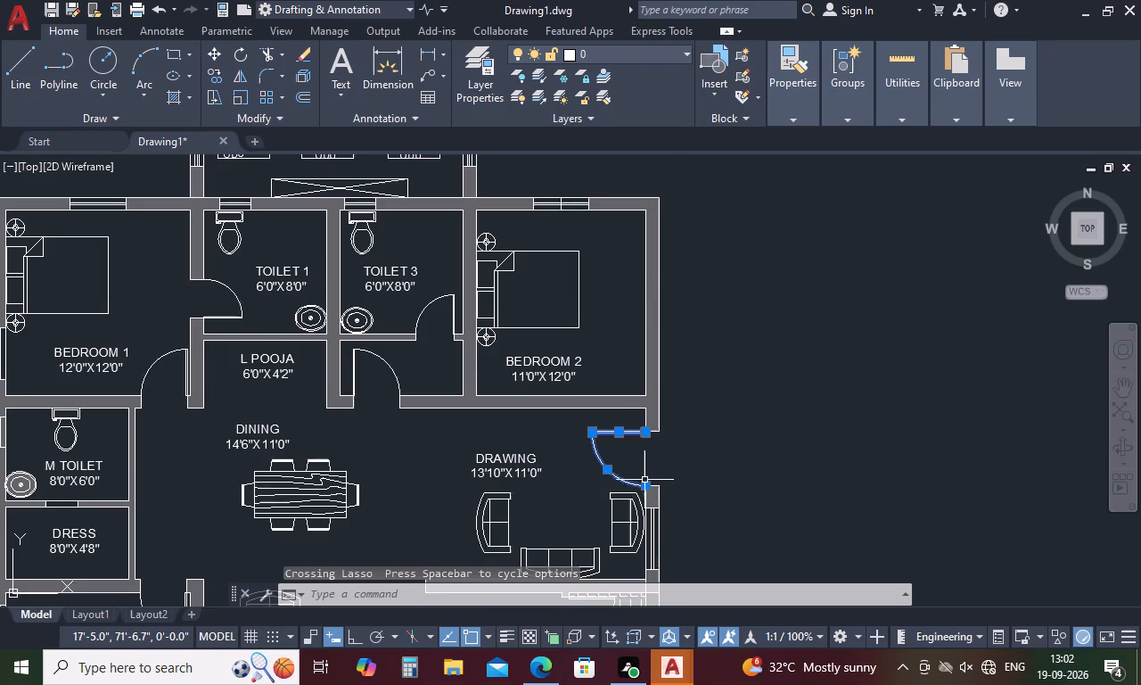
pyautogui.scroll(3, 656, 491)
pyautogui.click(632, 470)
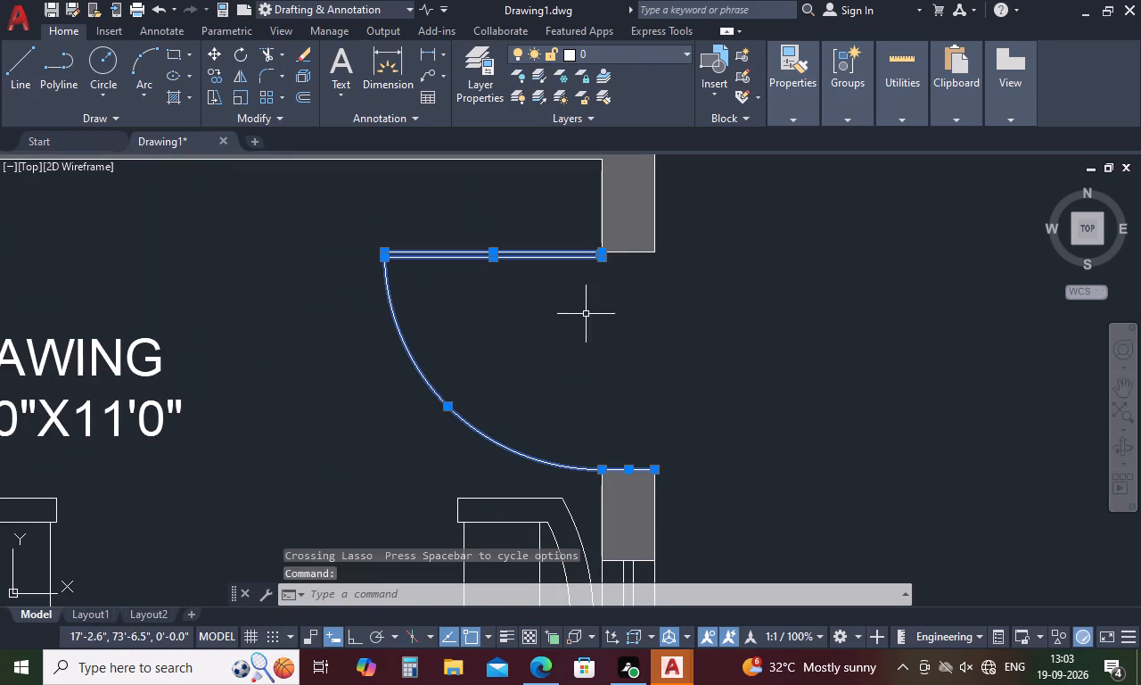
pyautogui.click(625, 252)
pyautogui.rightClick(612, 358)
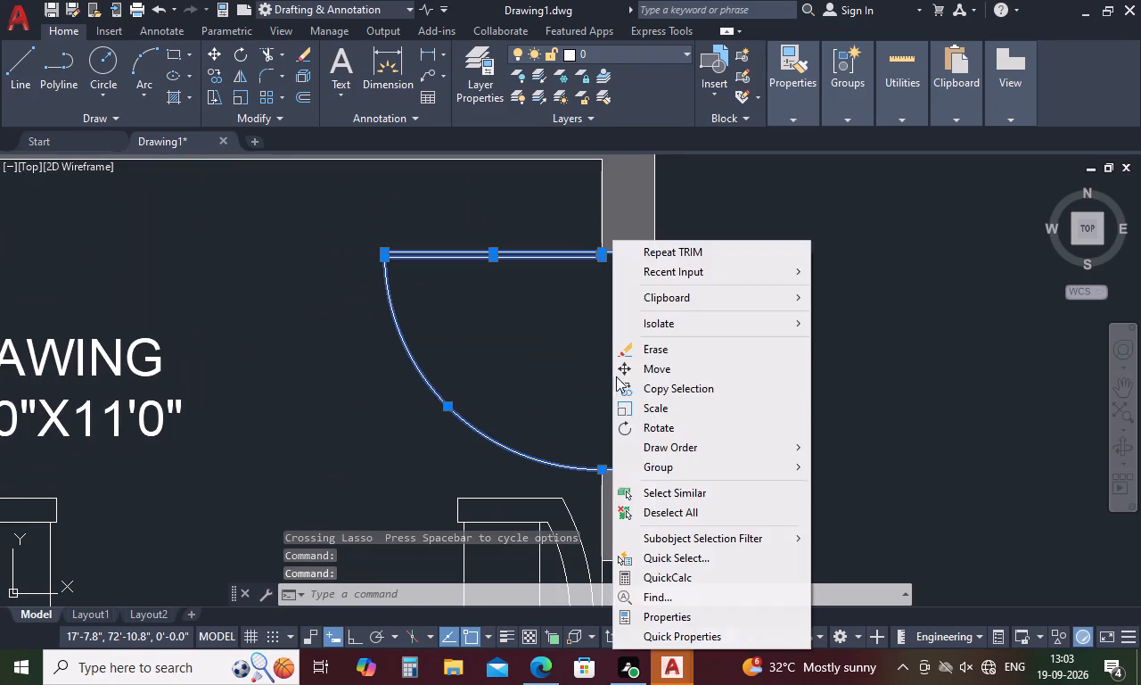
pyautogui.click(646, 384)
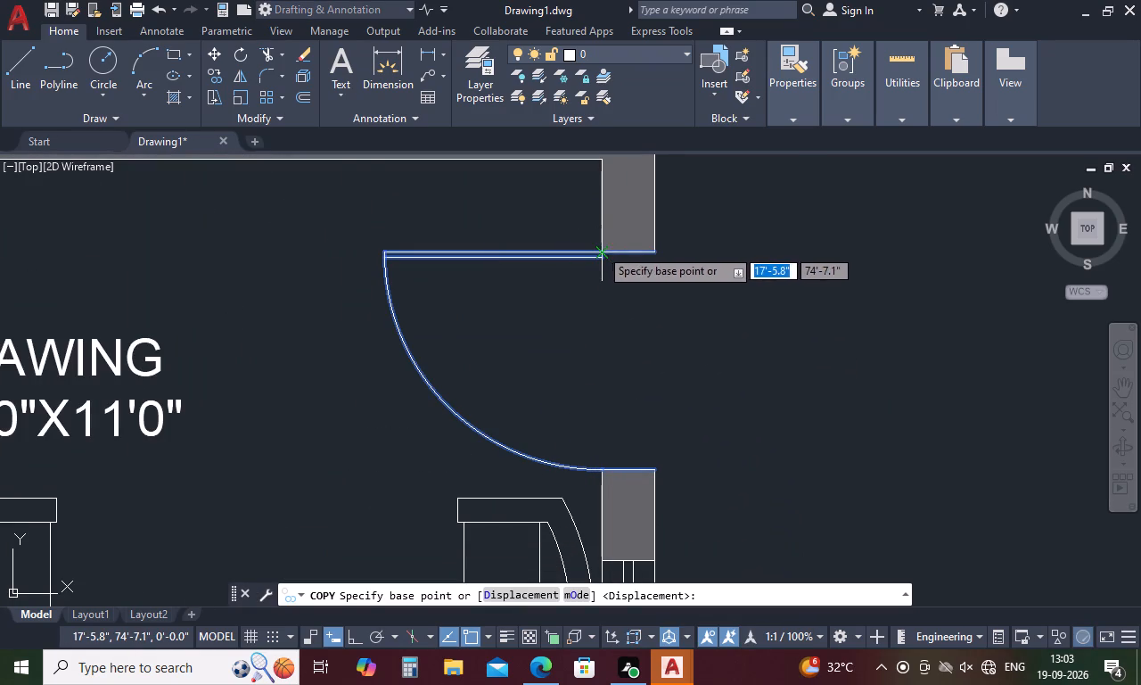
pyautogui.click(601, 248)
pyautogui.scroll(-6, 596, 379)
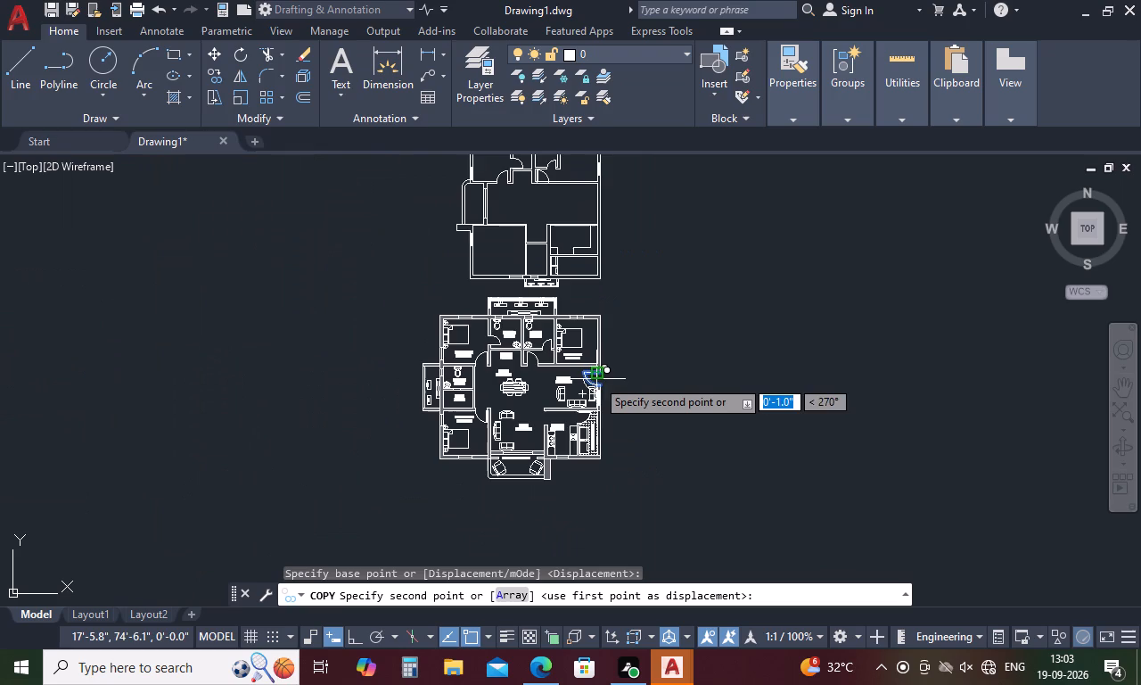
pyautogui.scroll(-2, 596, 363)
pyautogui.scroll(4, 590, 300)
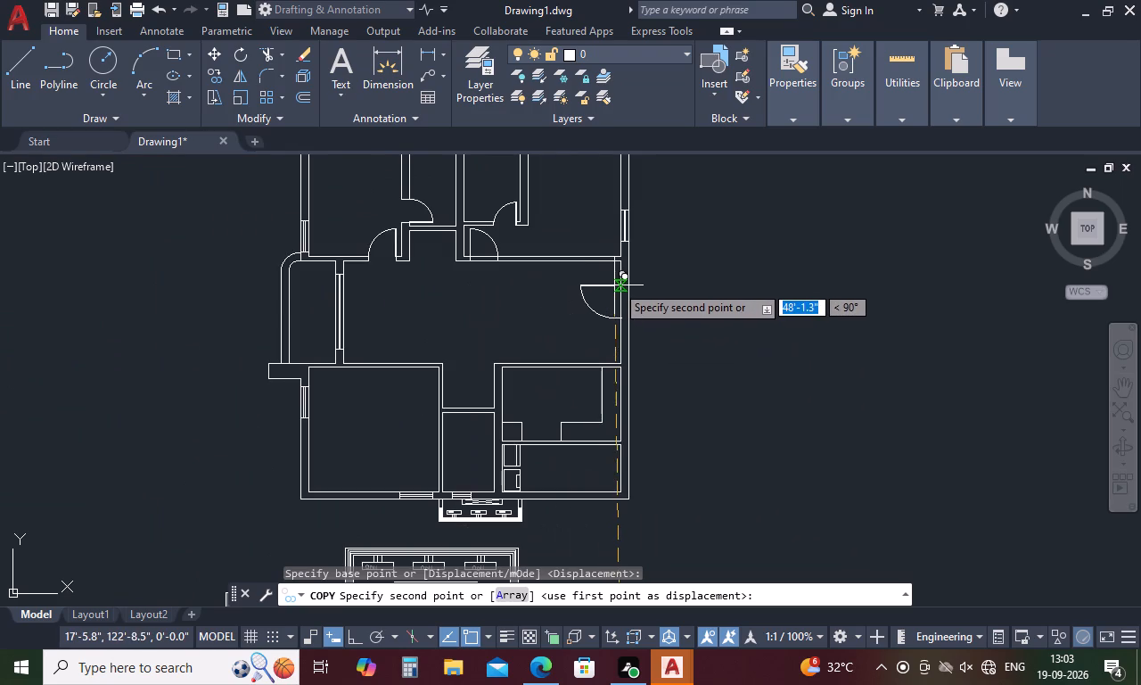
pyautogui.scroll(4, 616, 285)
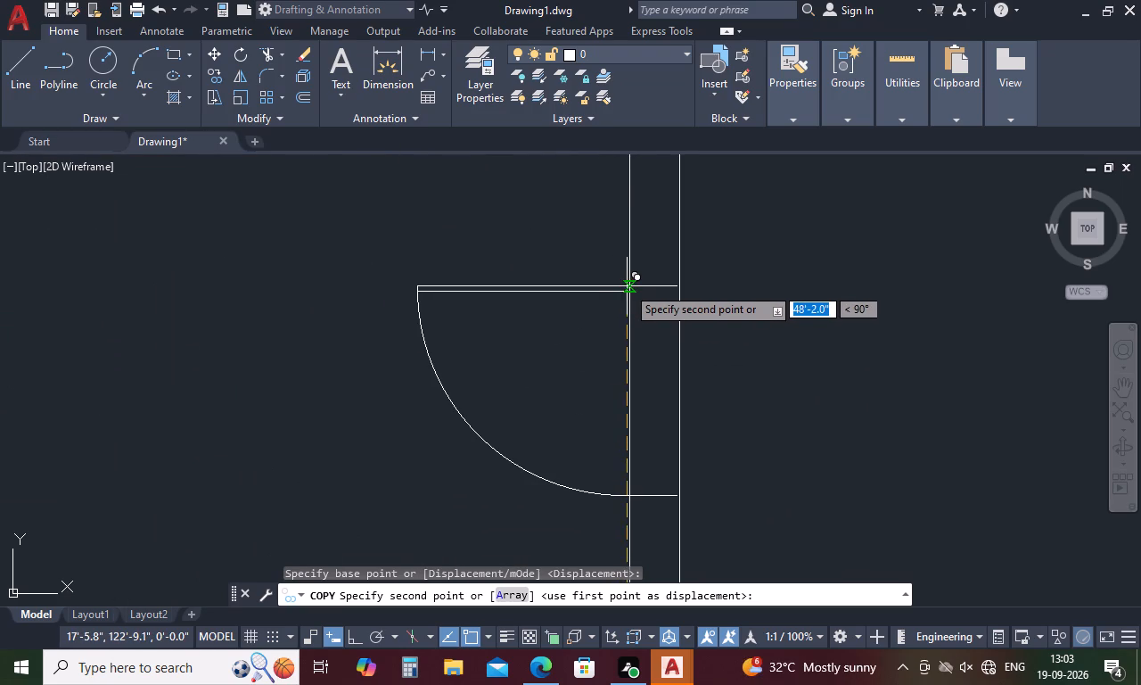
pyautogui.scroll(-3, 634, 262)
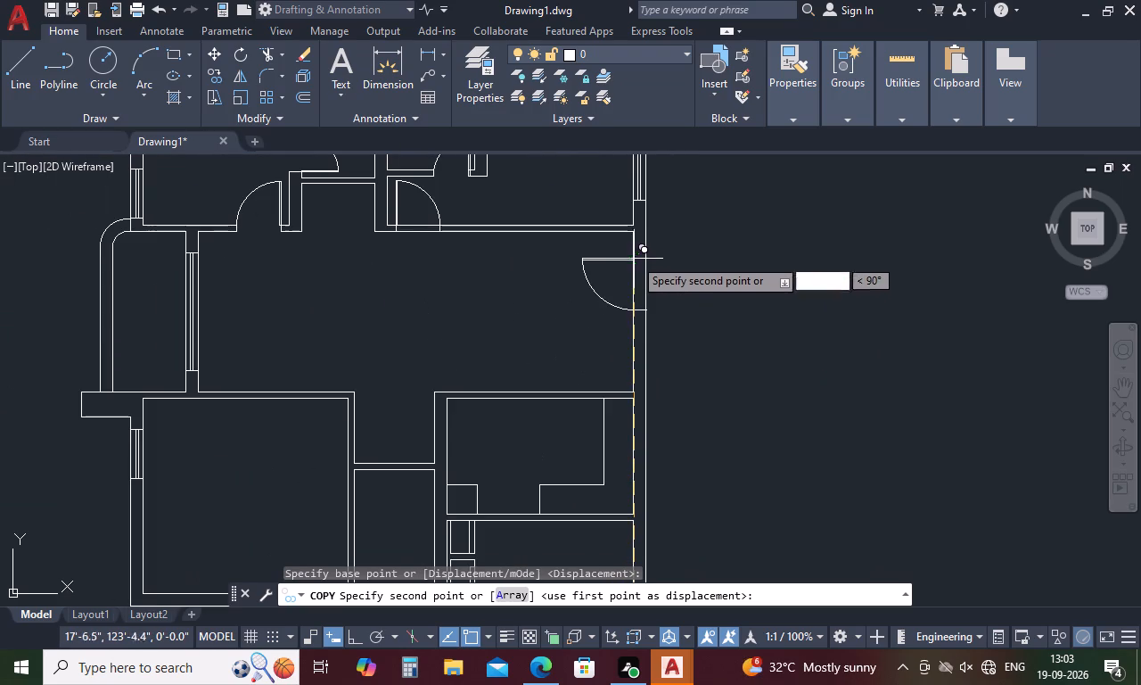
pyautogui.scroll(3, 631, 250)
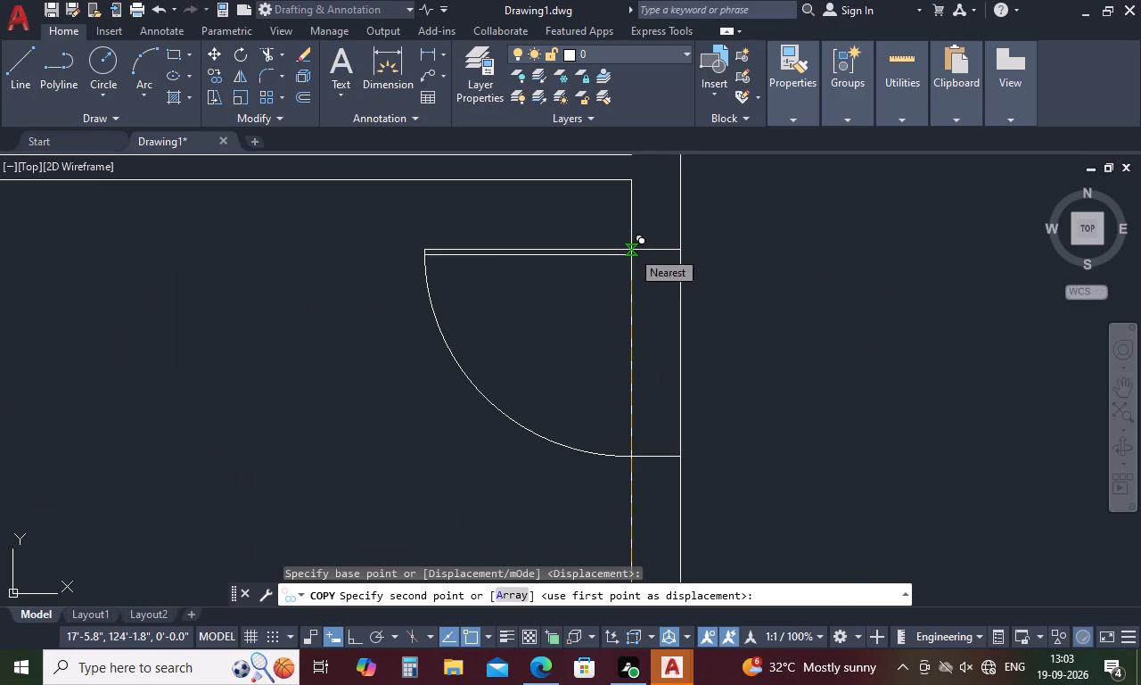
pyautogui.click(631, 250)
pyautogui.press('space')
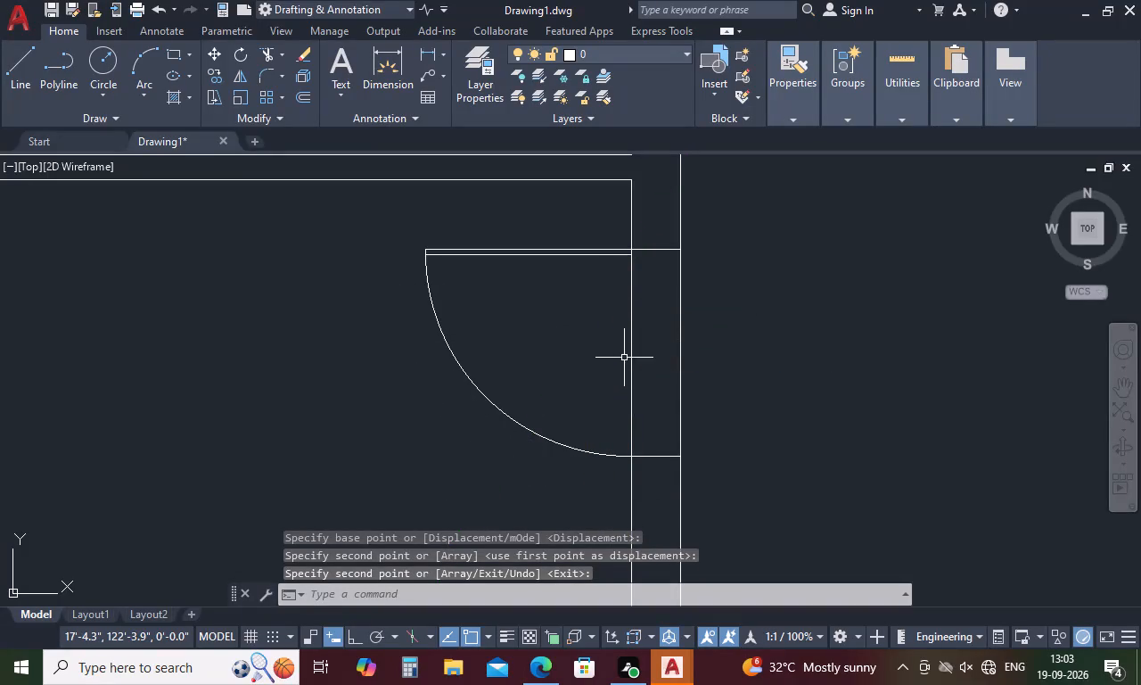
# Trim the two outer wall lines between the jambs of the copied entrance door to open the doorway.
pyautogui.write('TR')
pyautogui.press('space')
pyautogui.moveTo(722, 321); pyautogui.dragTo(639, 358)
pyautogui.moveTo(617, 371); pyautogui.dragTo(632, 374)
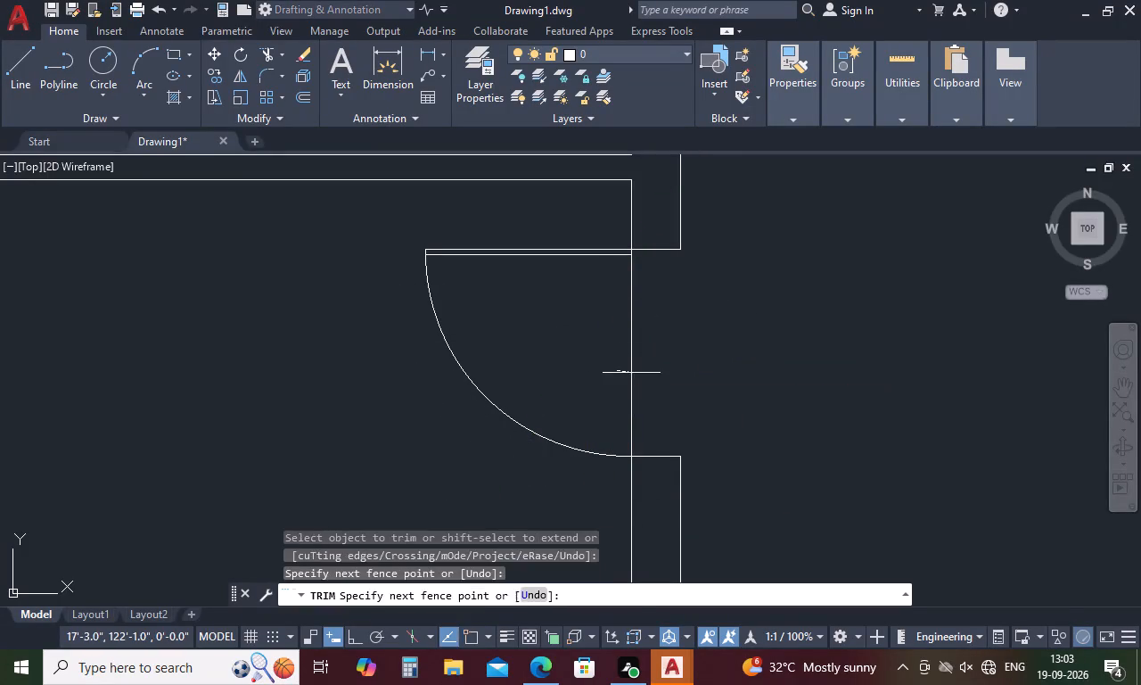
pyautogui.moveTo(632, 374); pyautogui.dragTo(653, 375)
pyautogui.scroll(-4, 661, 366)
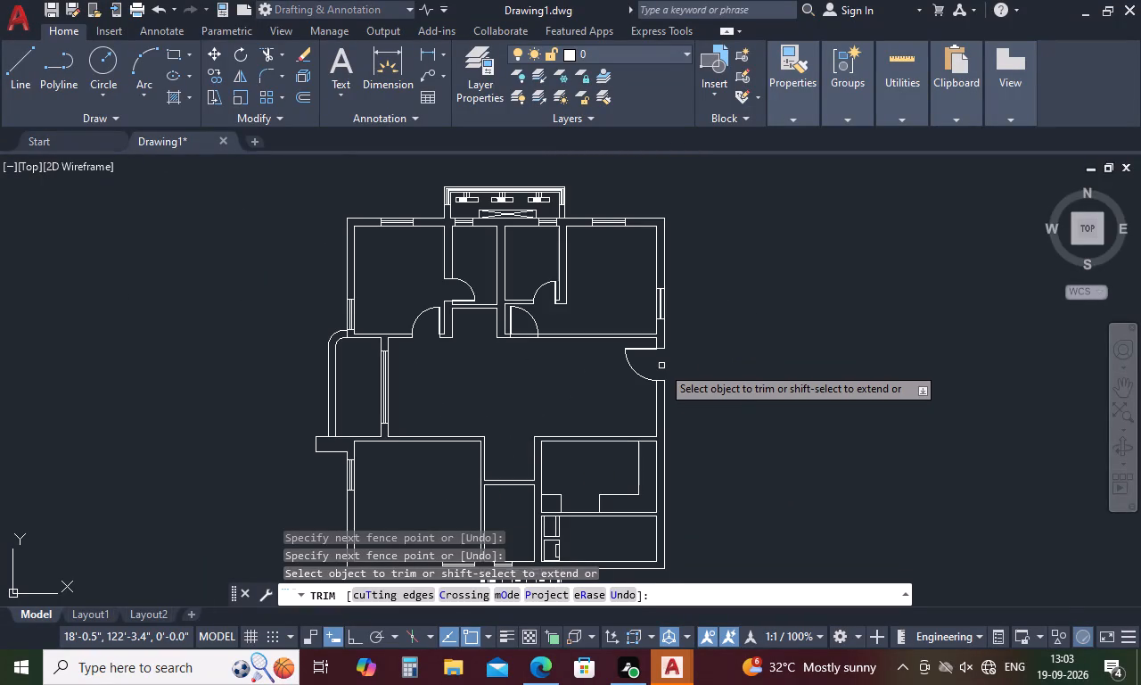
pyautogui.scroll(-2, 661, 366)
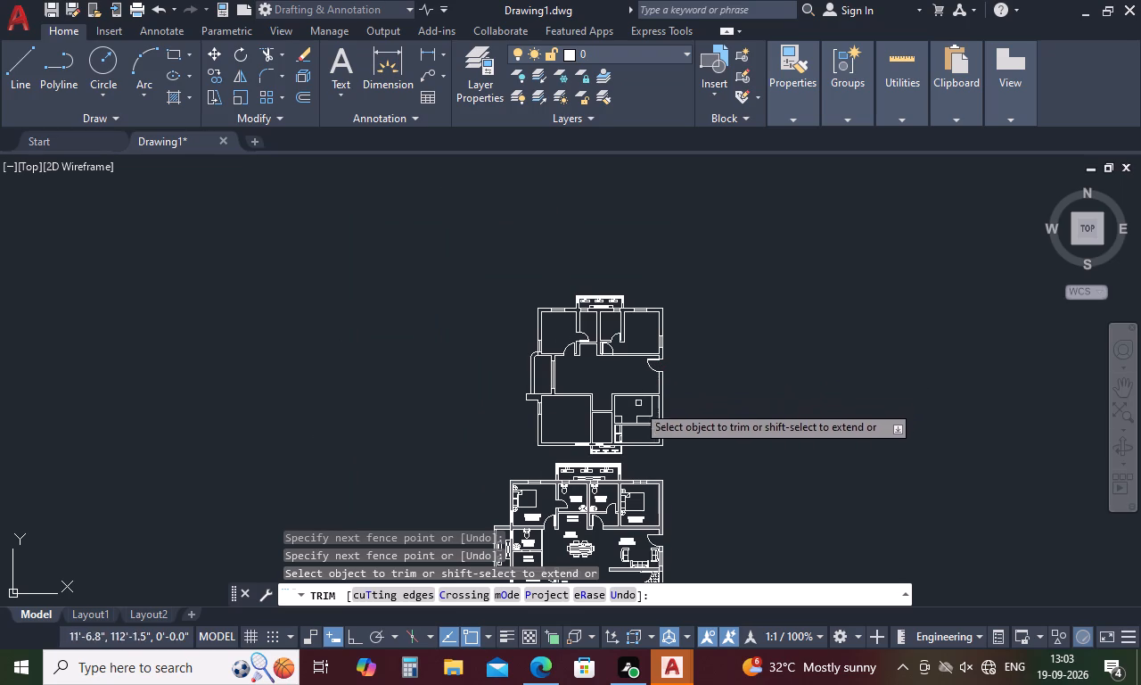
pyautogui.scroll(3, 595, 428)
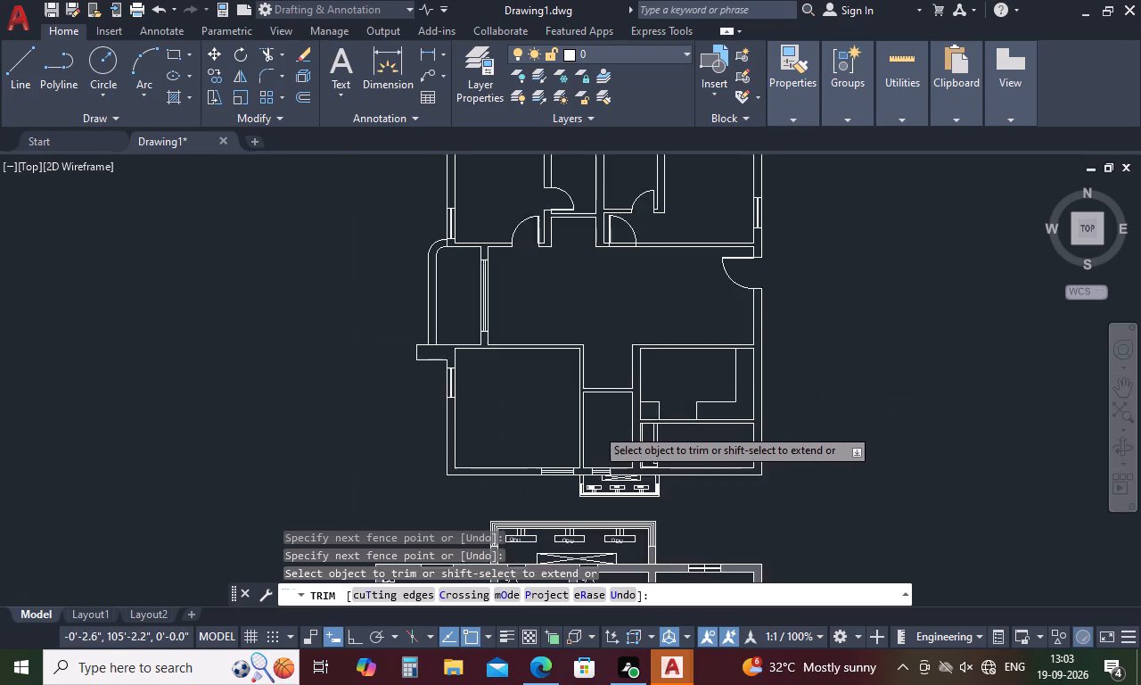
pyautogui.press('Escape')
# Open the counter room's side wall onto the passage by extending the adjoining horizontal wall lines across it and trimming both vertical lines between them.
pyautogui.write('EX')
pyautogui.press('space')
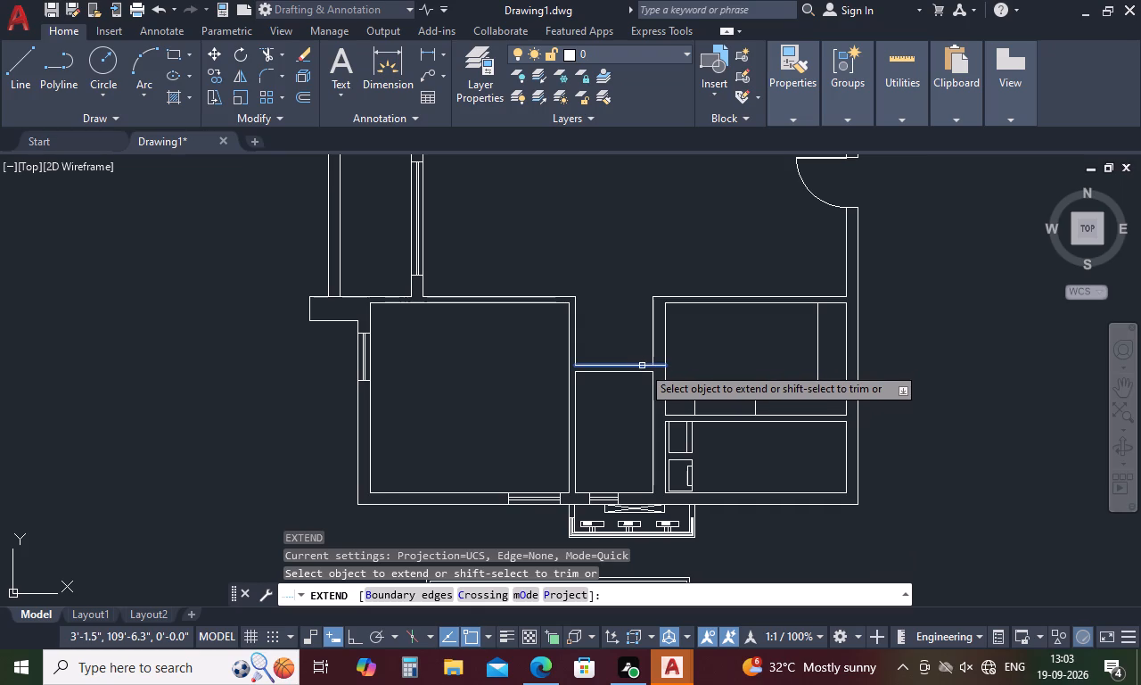
pyautogui.click(642, 366)
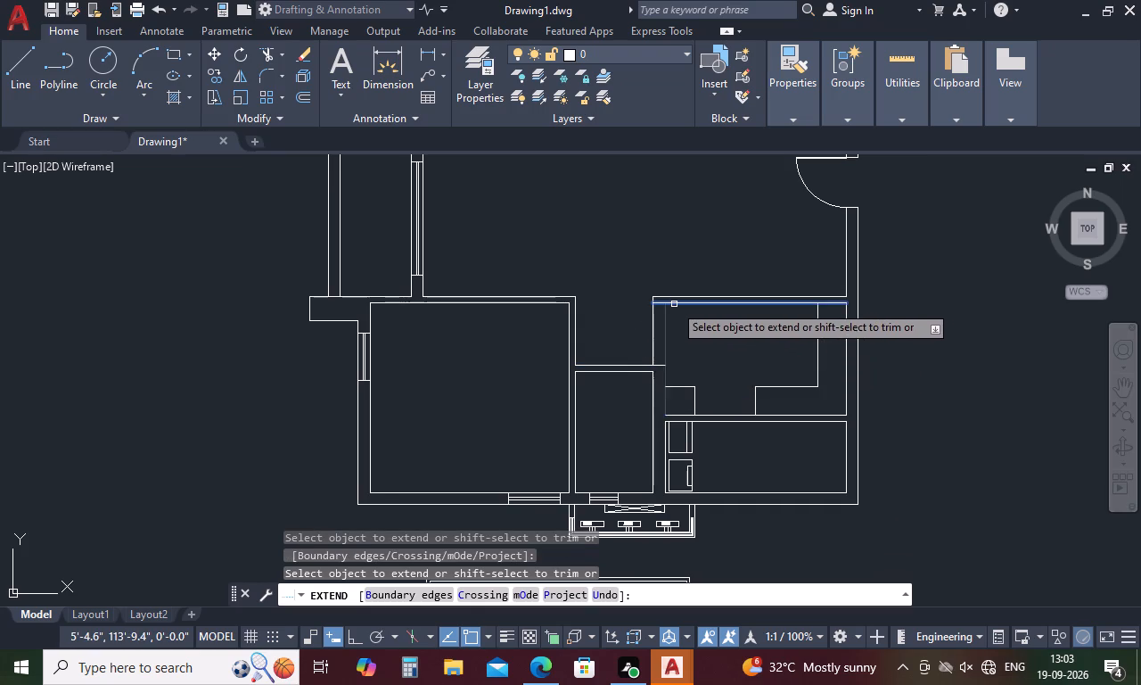
pyautogui.click(674, 304)
pyautogui.press('space')
pyautogui.write('TR')
pyautogui.press('space')
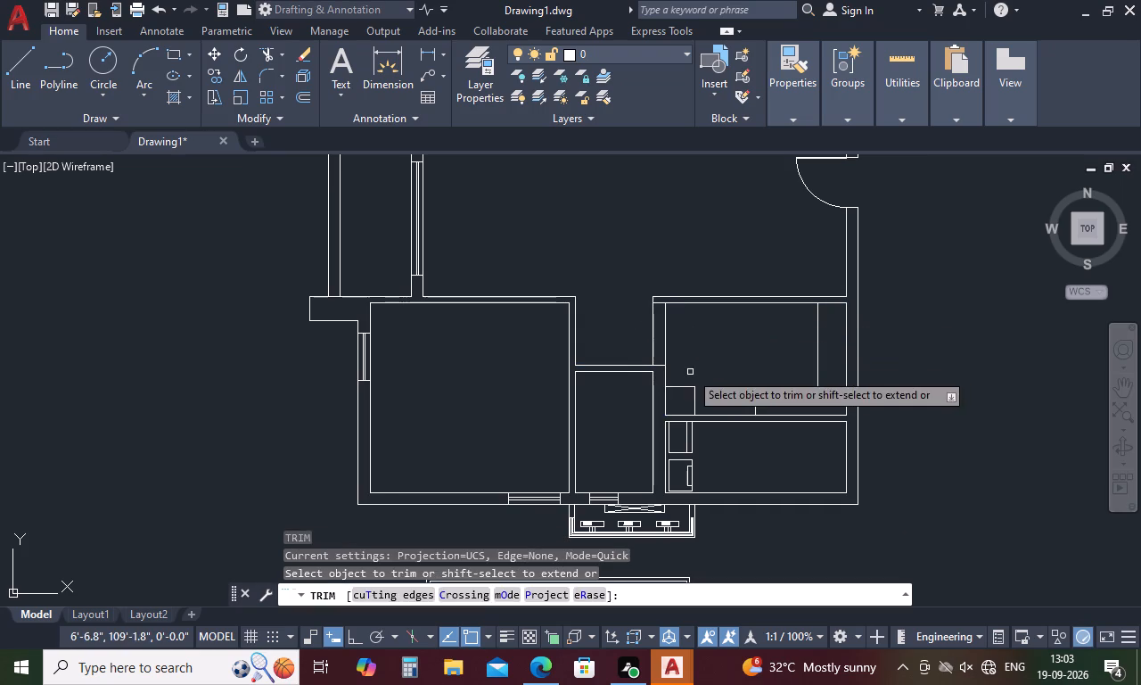
pyautogui.moveTo(676, 329); pyautogui.dragTo(638, 347)
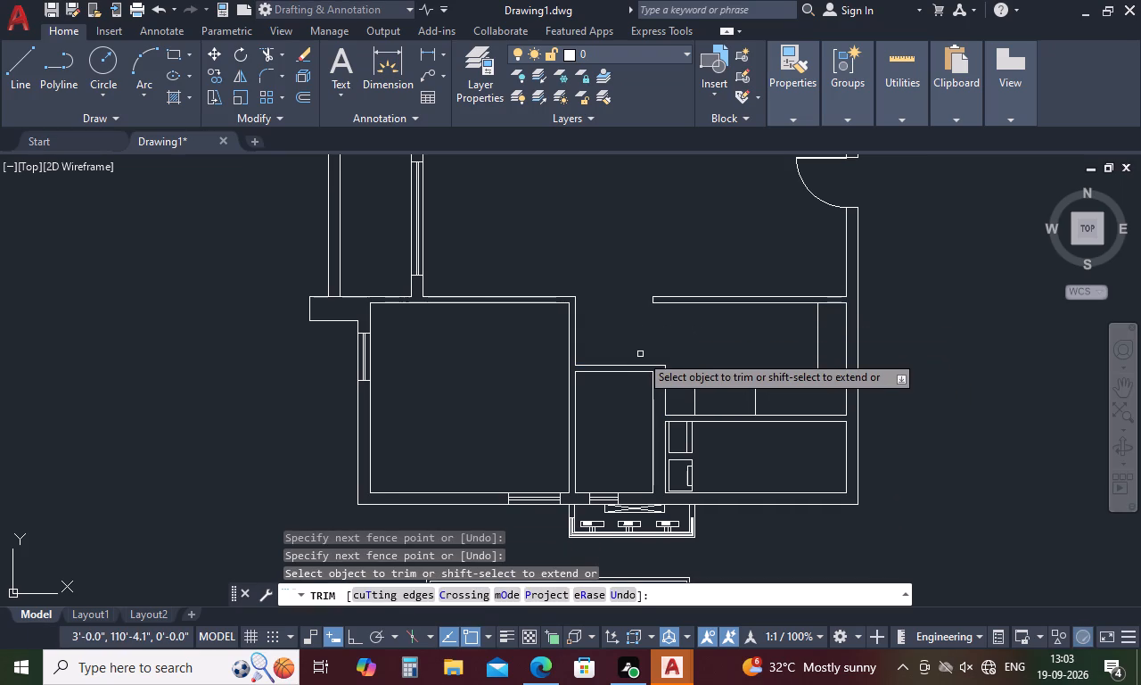
pyautogui.press('Escape')
# Copy the M Bedroom door with its jamb lines onto the top wall of the upper plan's bottom-left room, near its inner corner.
pyautogui.scroll(-4, 638, 290)
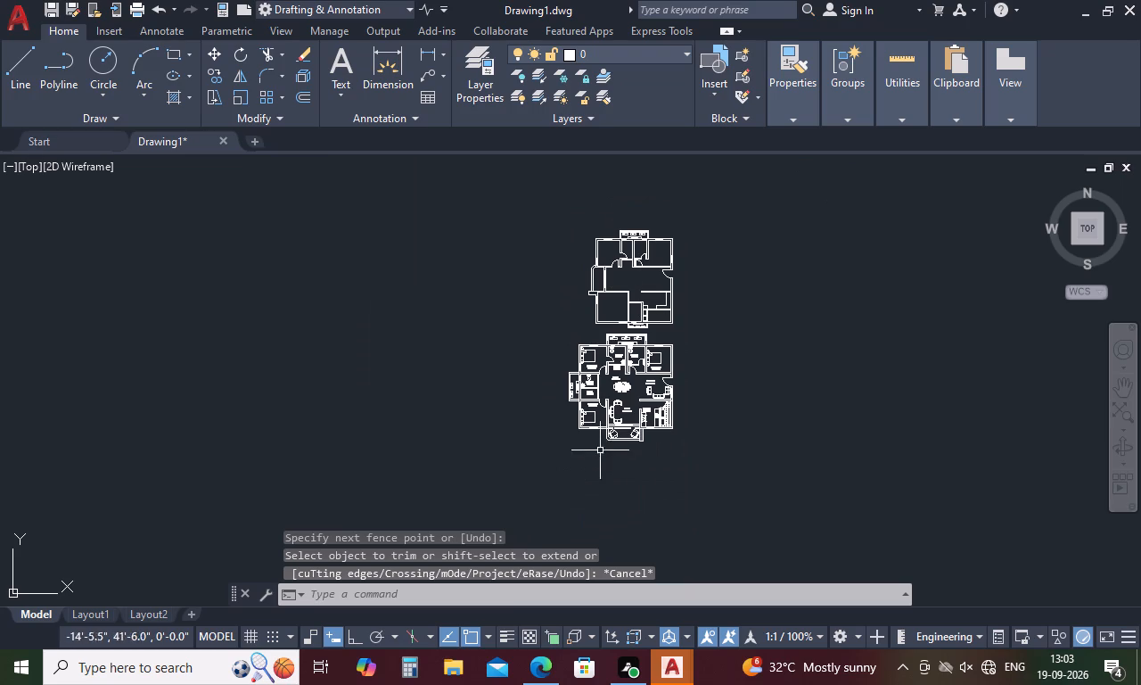
pyautogui.scroll(4, 601, 418)
pyautogui.scroll(3, 592, 329)
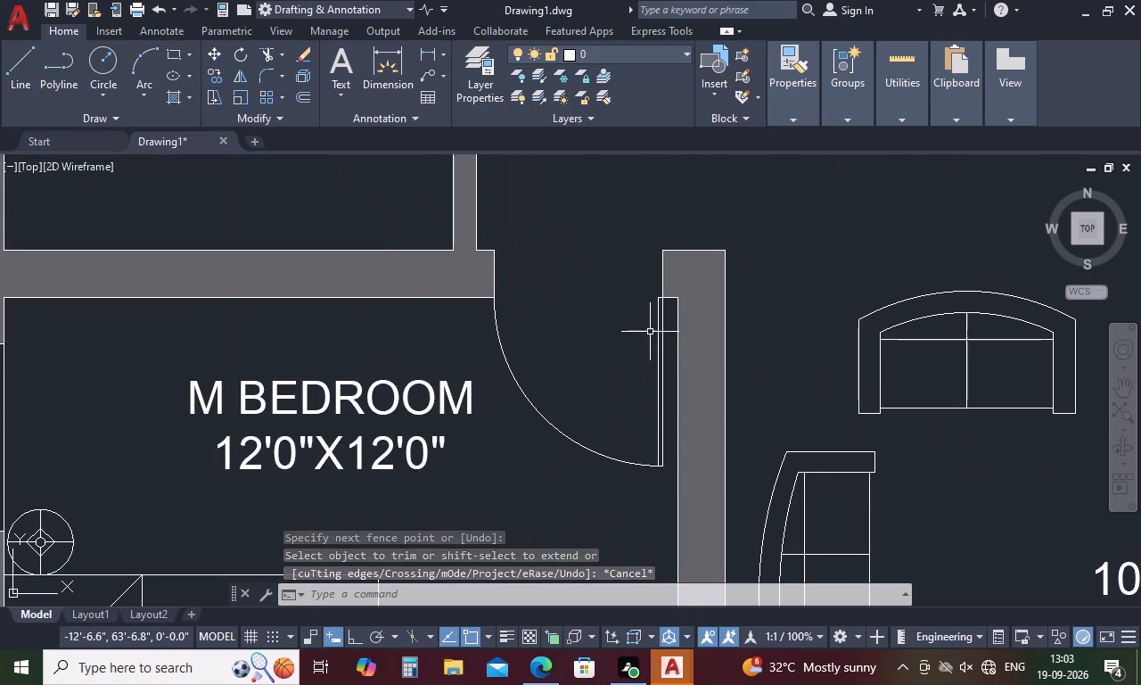
pyautogui.moveTo(669, 329); pyautogui.dragTo(568, 468)
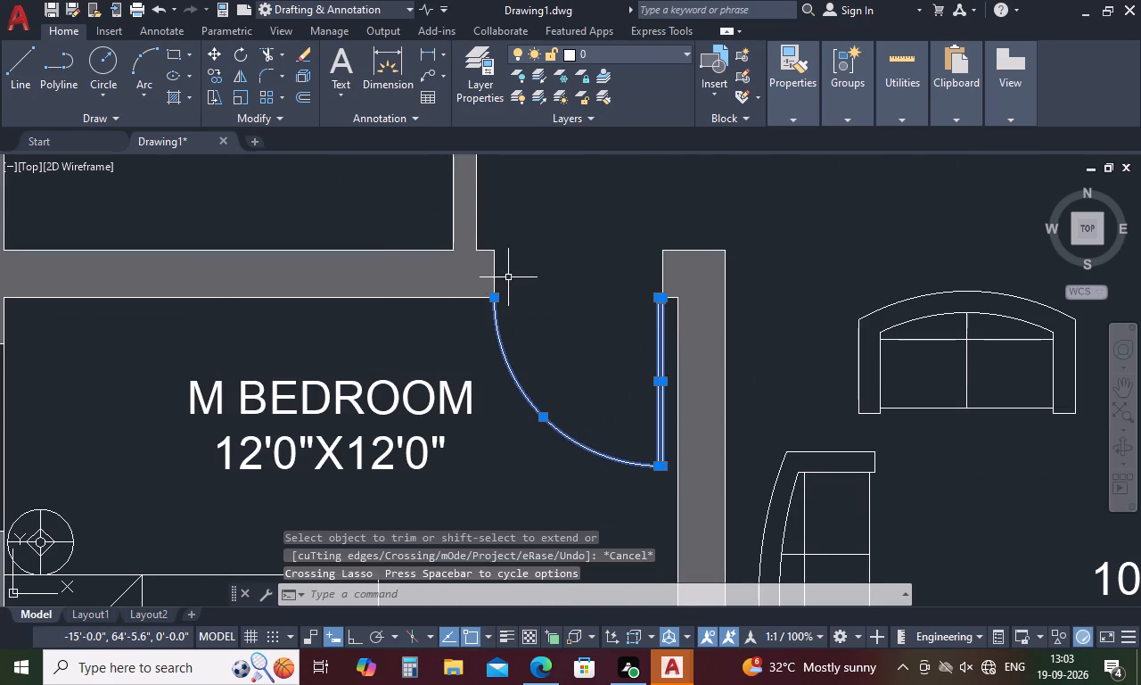
pyautogui.click(496, 270)
pyautogui.click(661, 266)
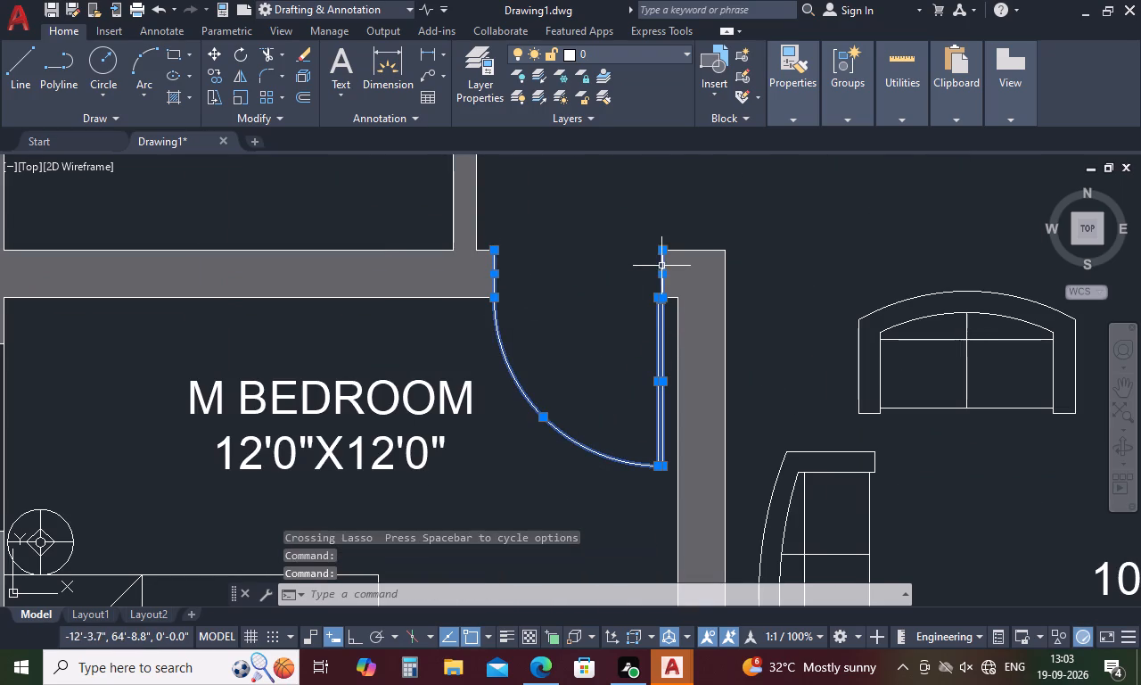
pyautogui.rightClick(603, 301)
pyautogui.click(639, 395)
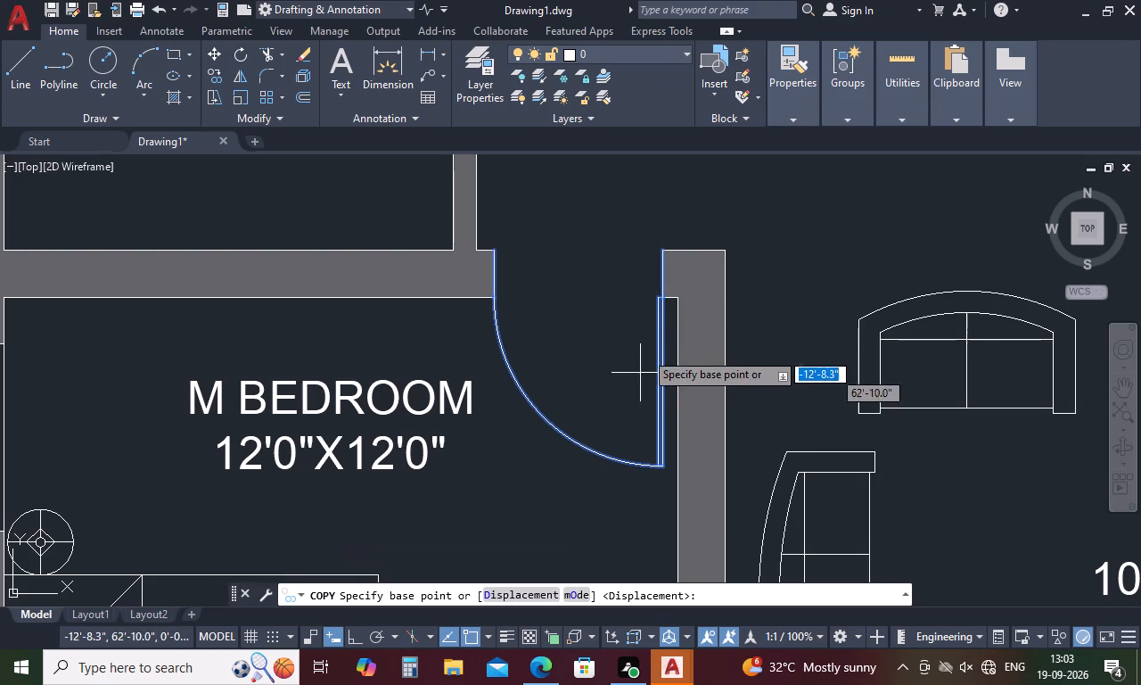
pyautogui.click(665, 300)
pyautogui.scroll(-3, 617, 412)
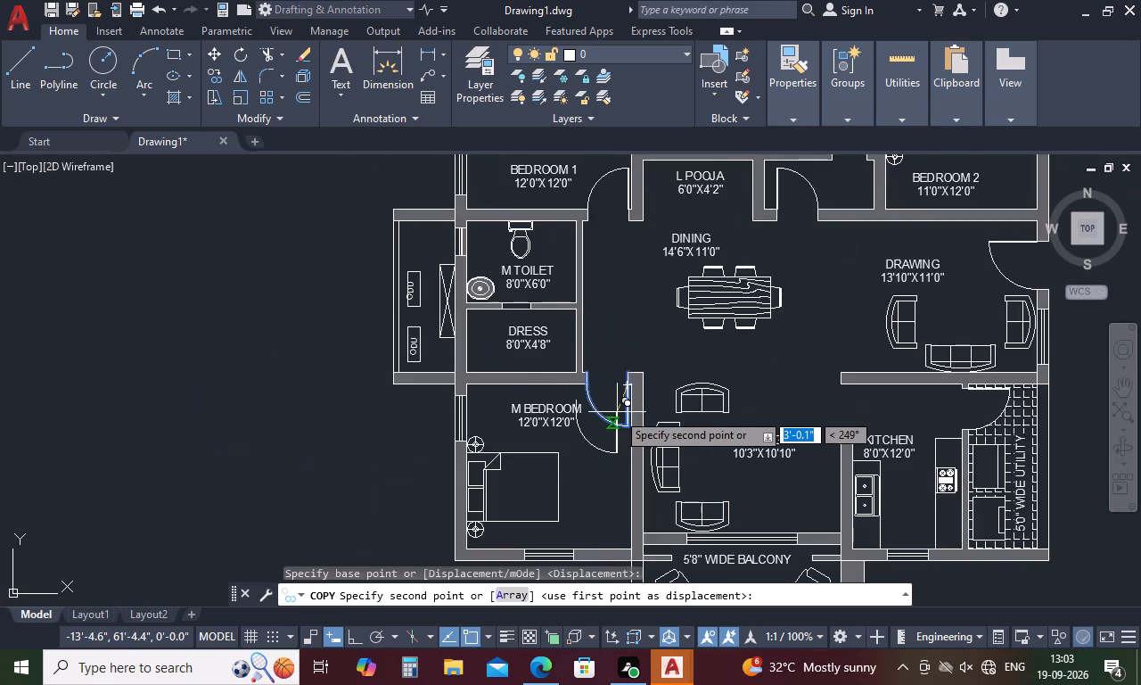
pyautogui.scroll(-4, 617, 412)
pyautogui.scroll(-1, 625, 307)
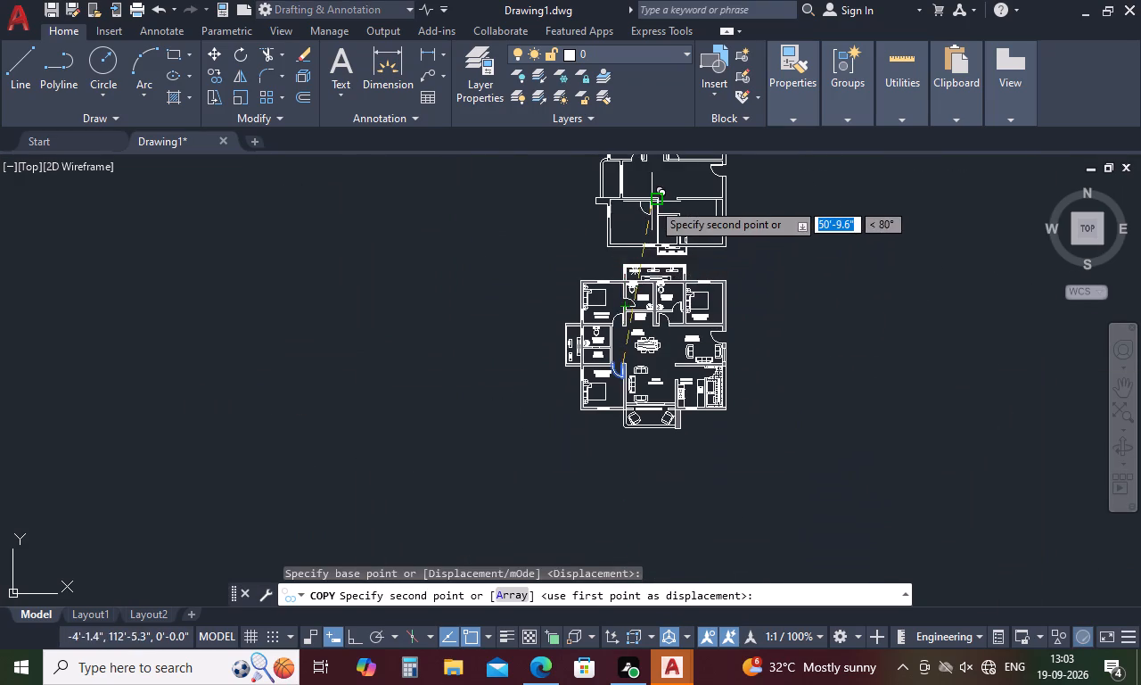
pyautogui.scroll(9, 652, 201)
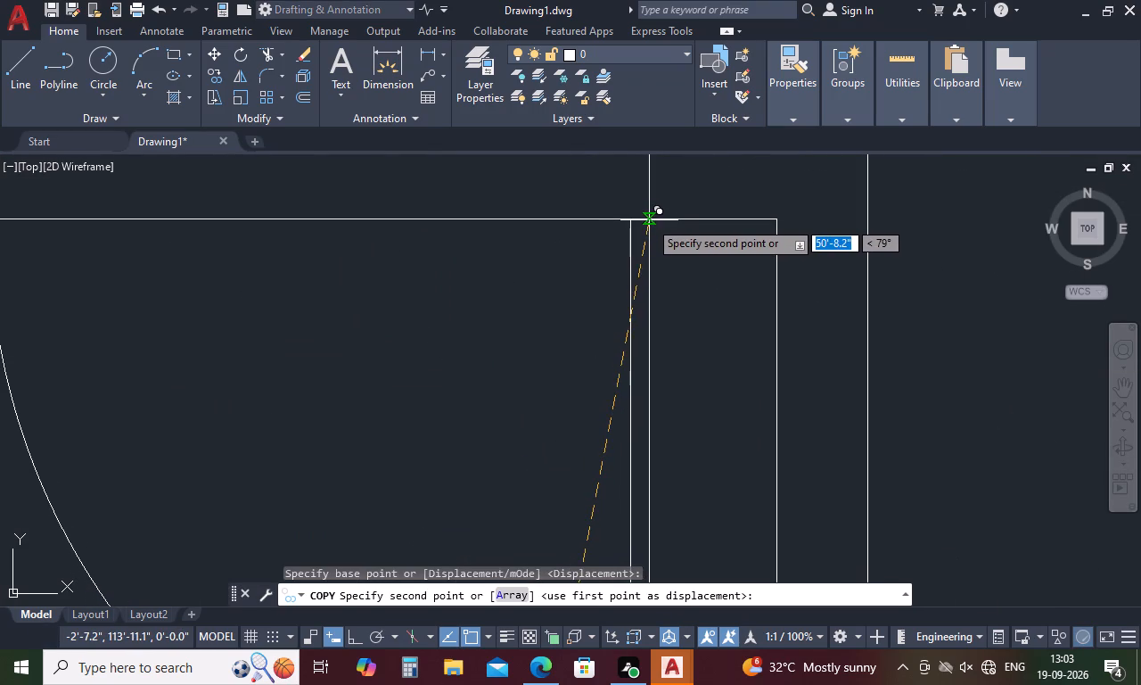
pyautogui.click(649, 220)
pyautogui.press('space')
# Trim the top wall lines across the bottom-left room's doorway and cut both jamb lines back to the wall's upper face.
pyautogui.scroll(-3, 631, 349)
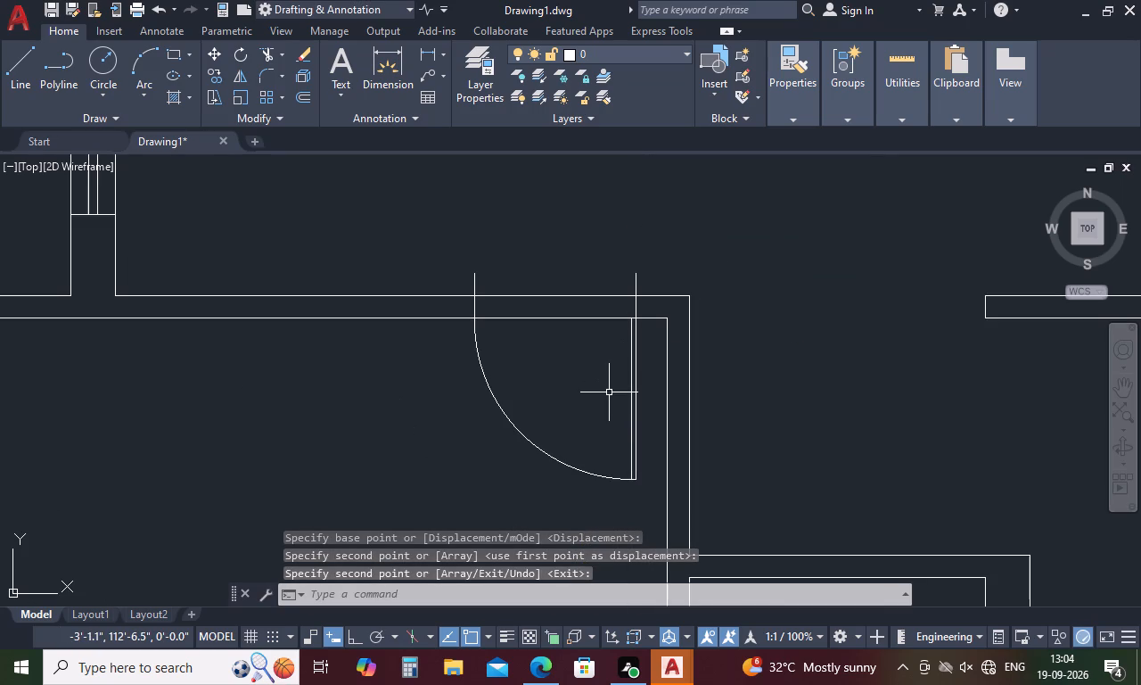
pyautogui.write('TR')
pyautogui.press('space')
pyautogui.moveTo(550, 270); pyautogui.dragTo(551, 346)
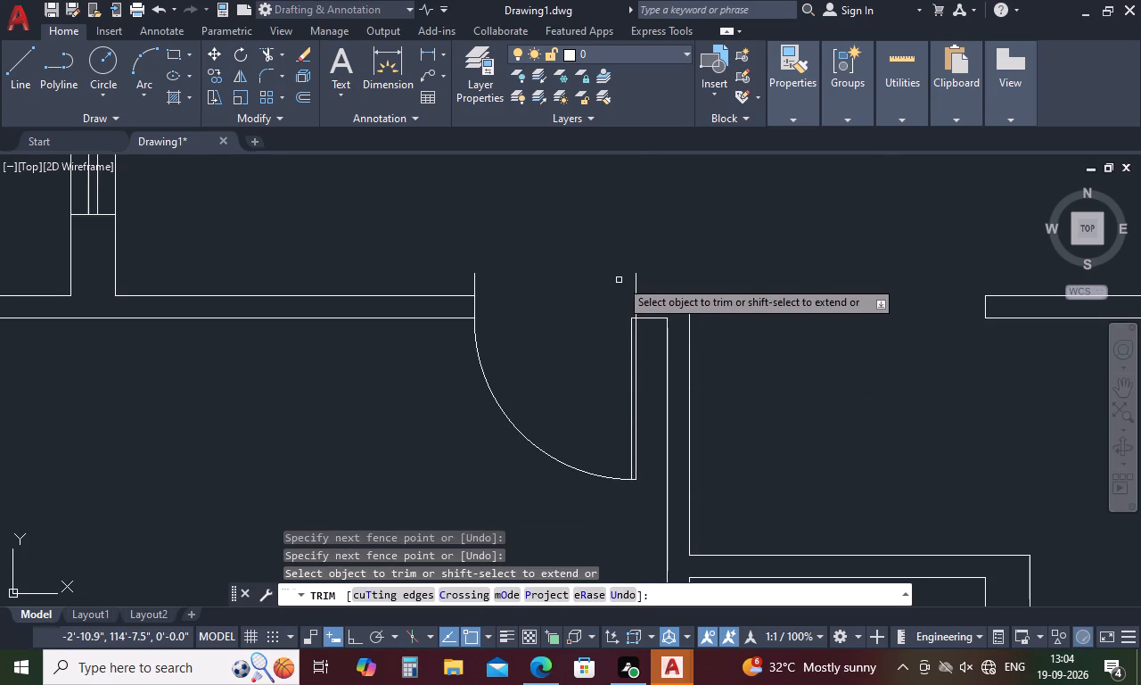
pyautogui.moveTo(622, 279); pyautogui.dragTo(640, 281)
pyautogui.click(475, 281)
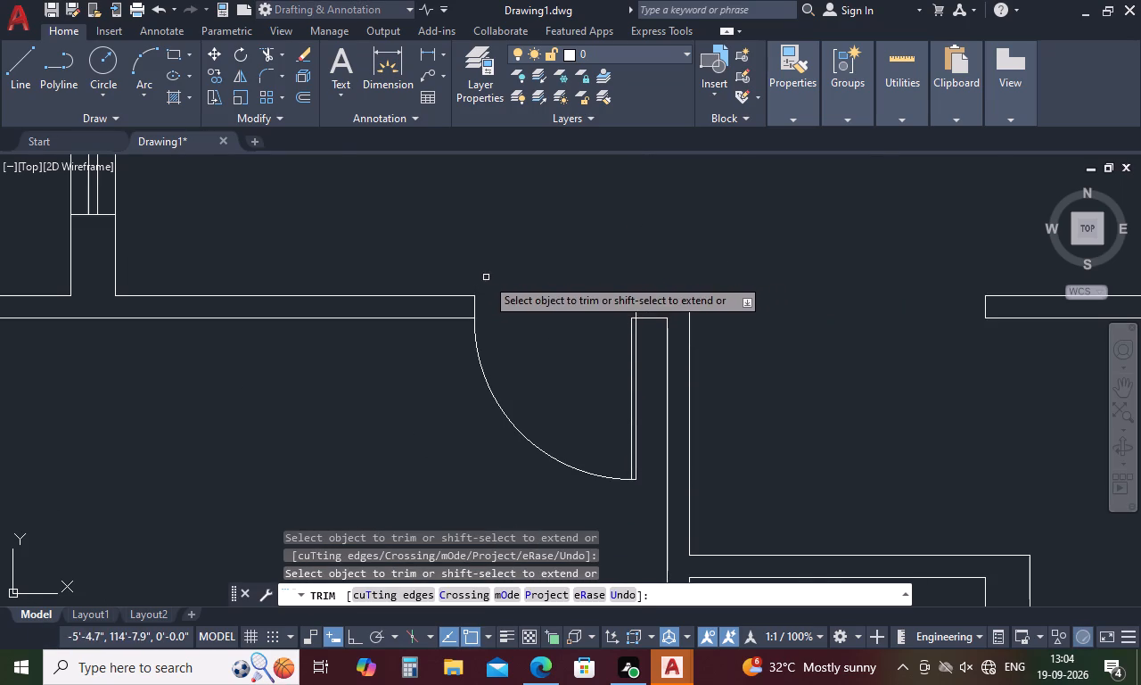
pyautogui.scroll(-3, 486, 277)
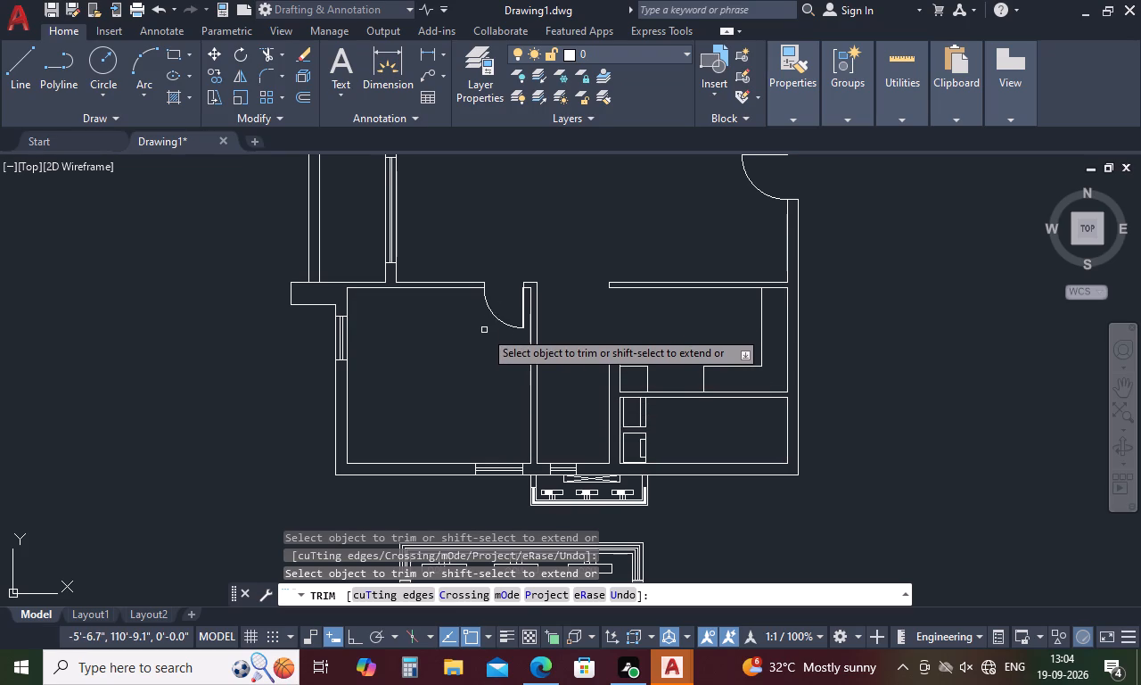
pyautogui.scroll(-3, 494, 311)
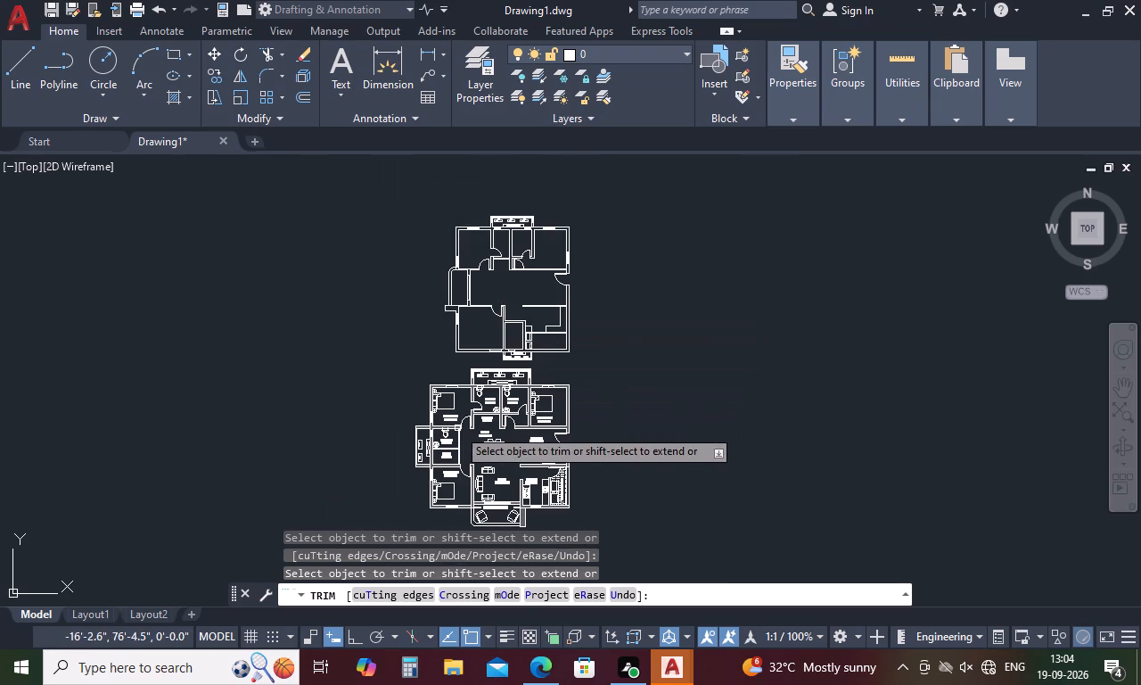
# Copy the upper-left toilet door with its jamb lines onto the wall between the bottom-left room and the small room beside it.
pyautogui.press('space')
pyautogui.scroll(4, 505, 234)
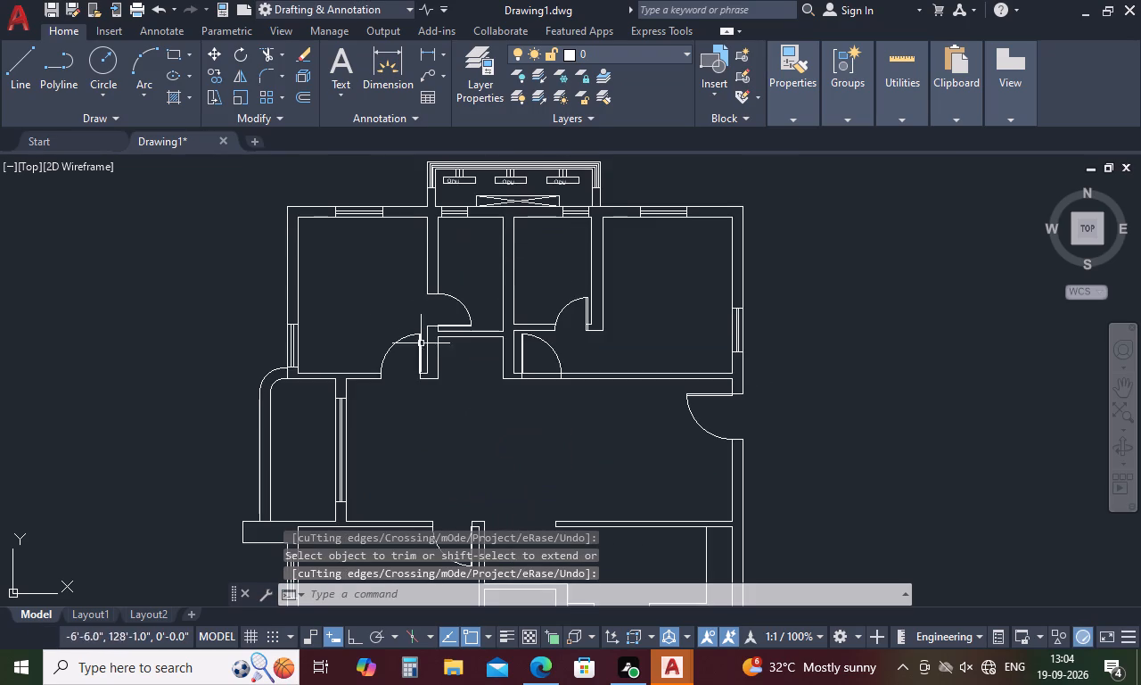
pyautogui.scroll(2, 393, 341)
pyautogui.moveTo(553, 223); pyautogui.dragTo(560, 316)
pyautogui.click(488, 219)
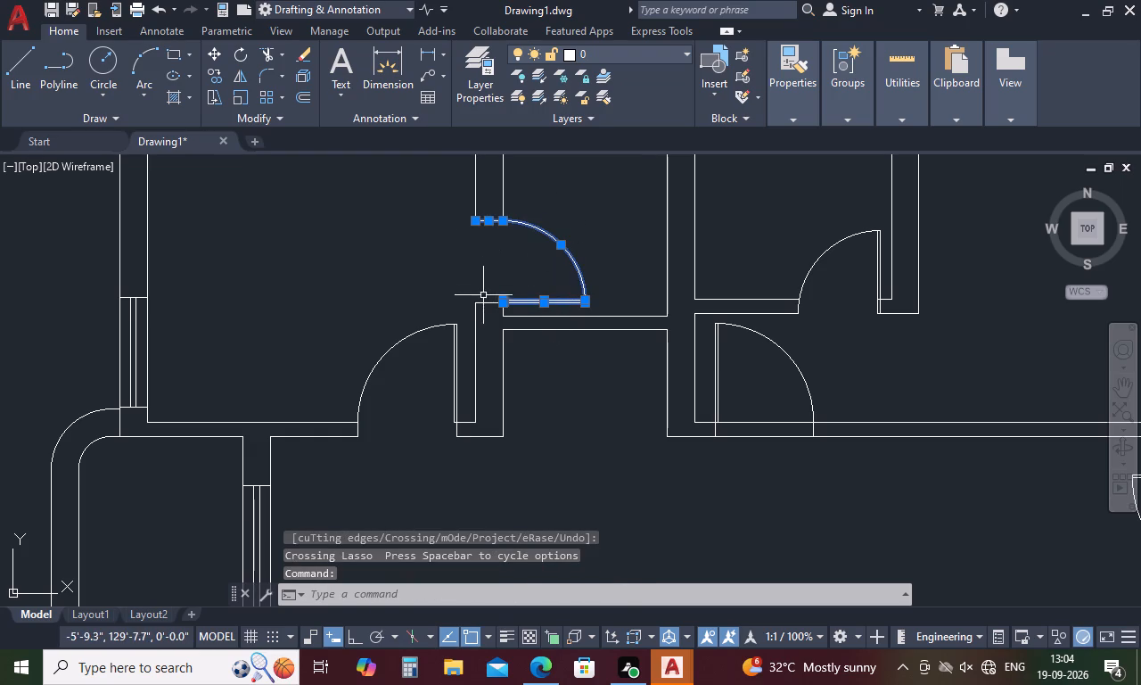
pyautogui.click(484, 301)
pyautogui.click(488, 305)
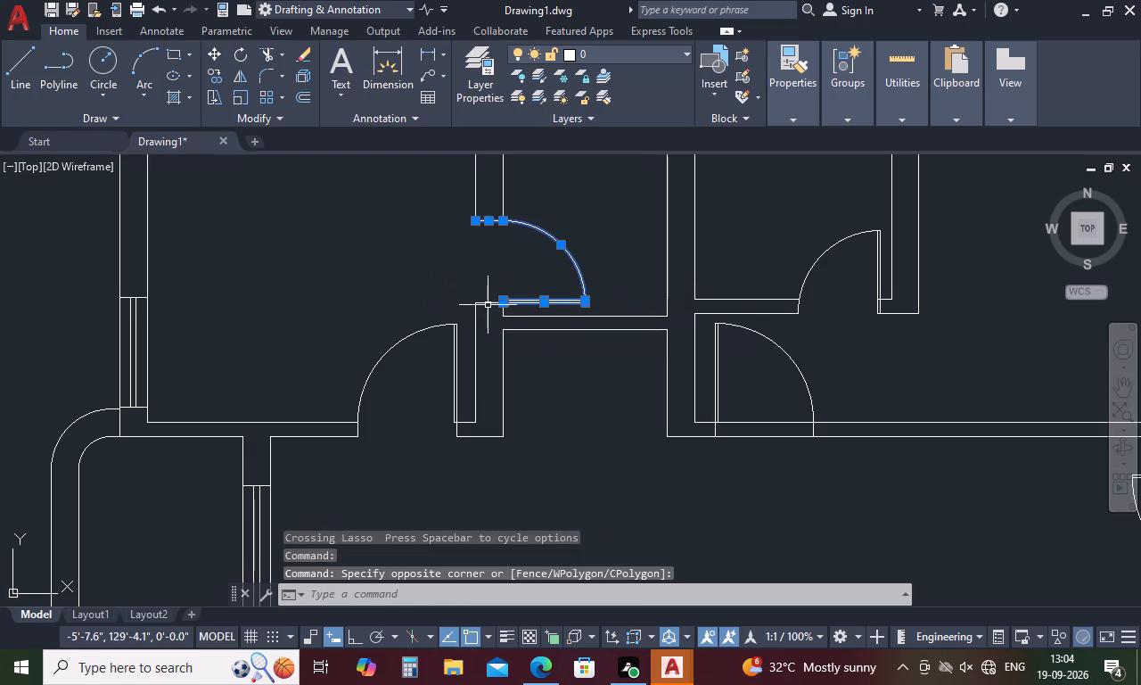
pyautogui.click(488, 303)
pyautogui.rightClick(418, 259)
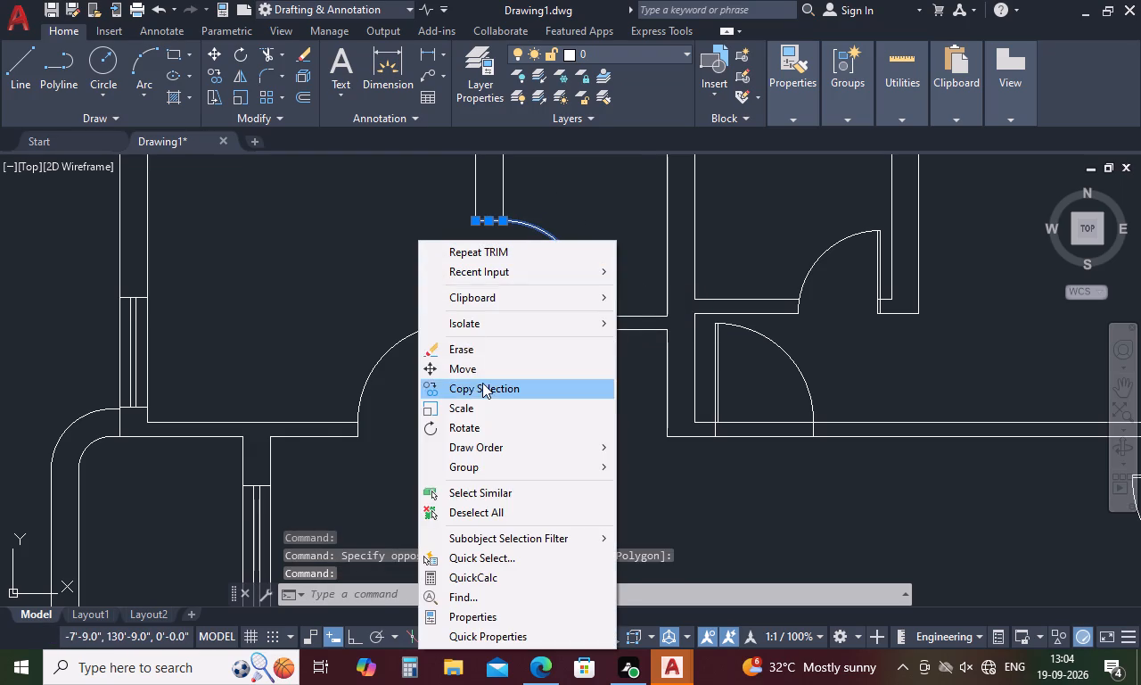
pyautogui.click(482, 384)
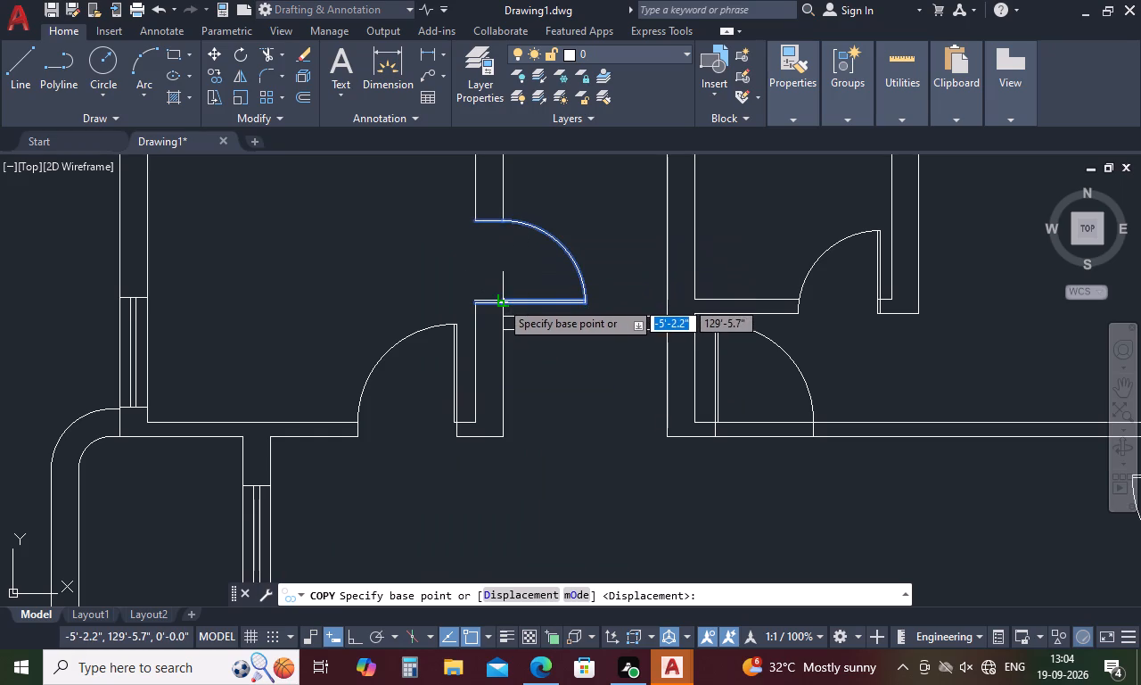
pyautogui.scroll(4, 501, 301)
pyautogui.click(482, 318)
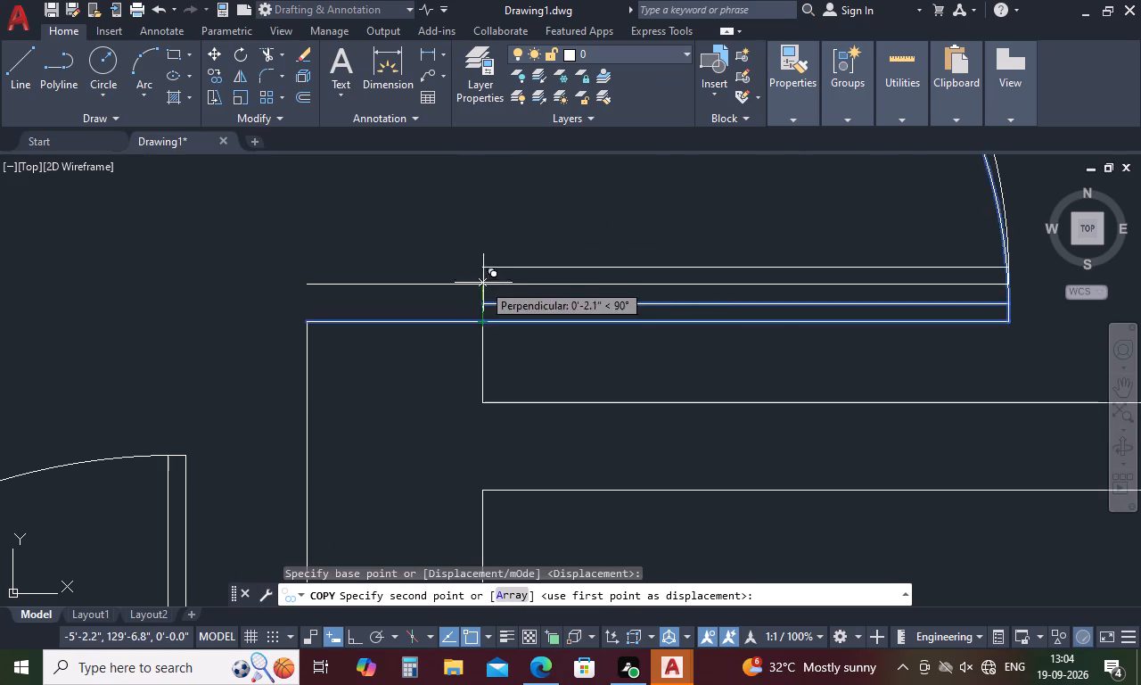
pyautogui.scroll(-4, 486, 278)
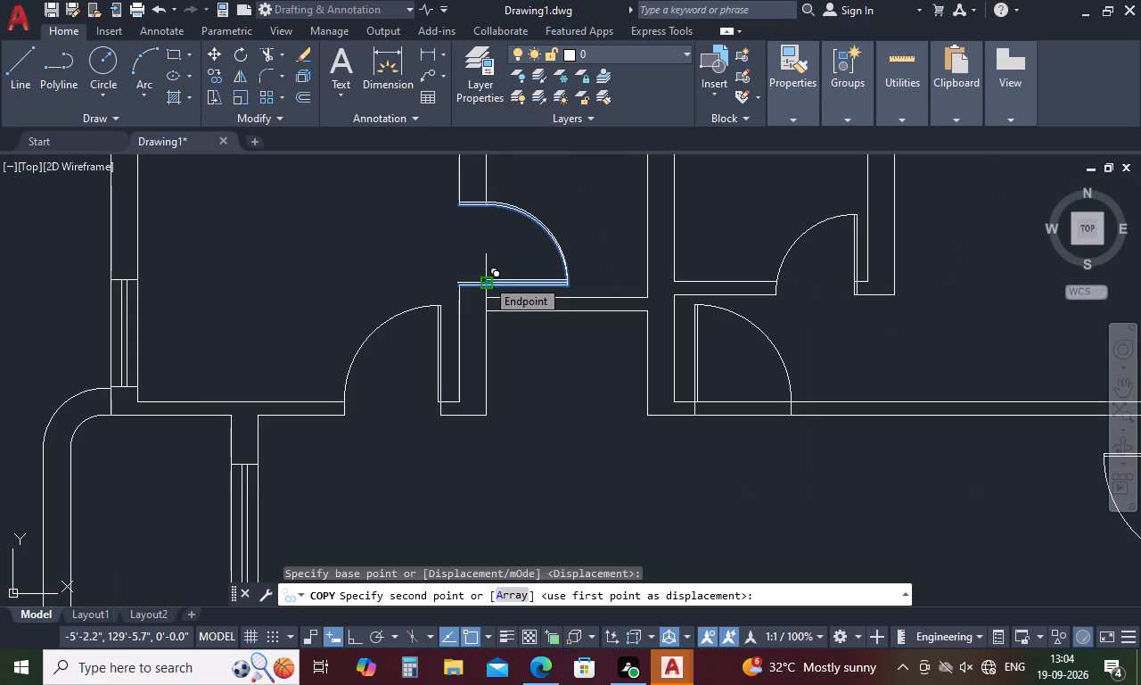
pyautogui.scroll(-3, 486, 278)
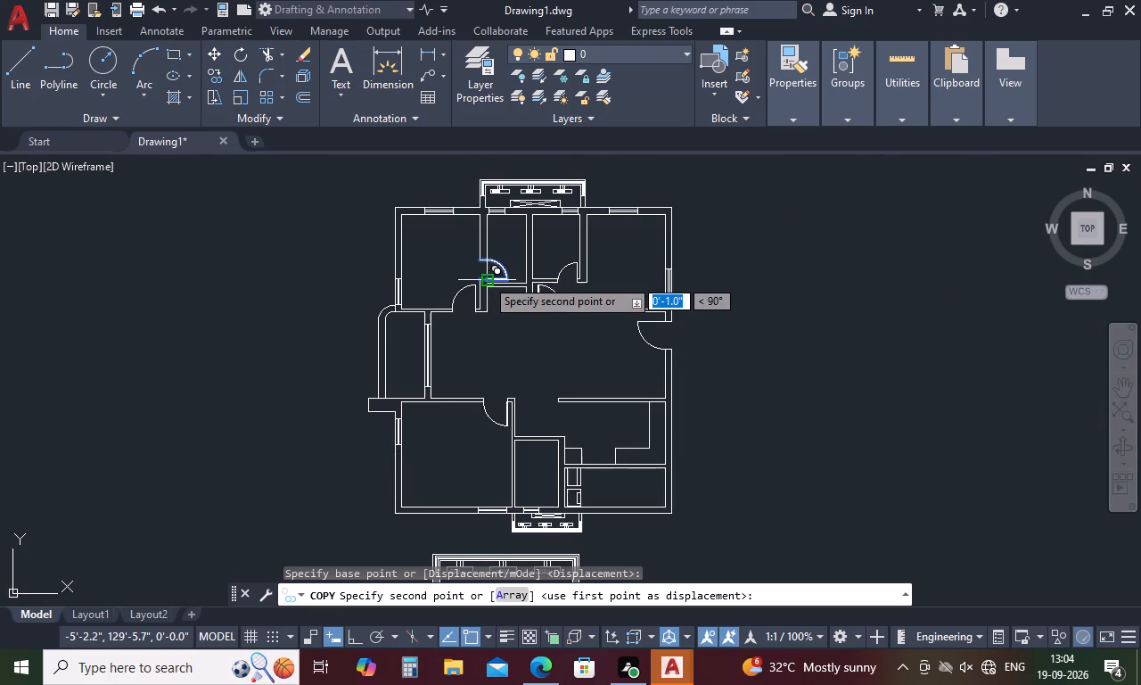
pyautogui.scroll(4, 513, 470)
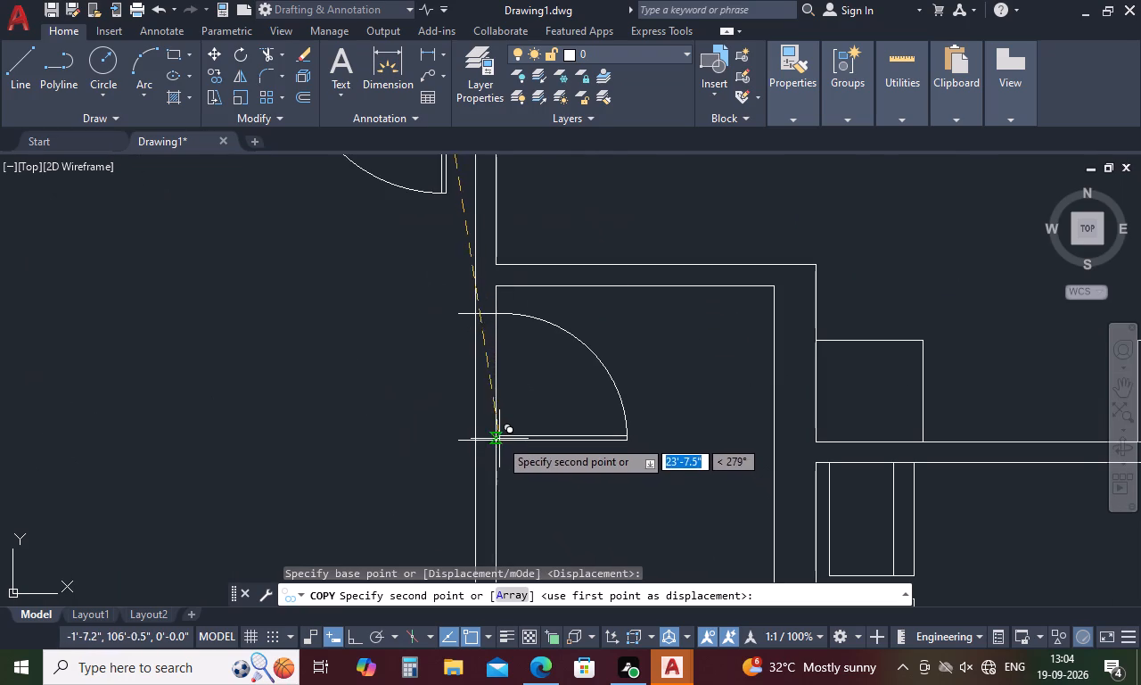
pyautogui.click(495, 431)
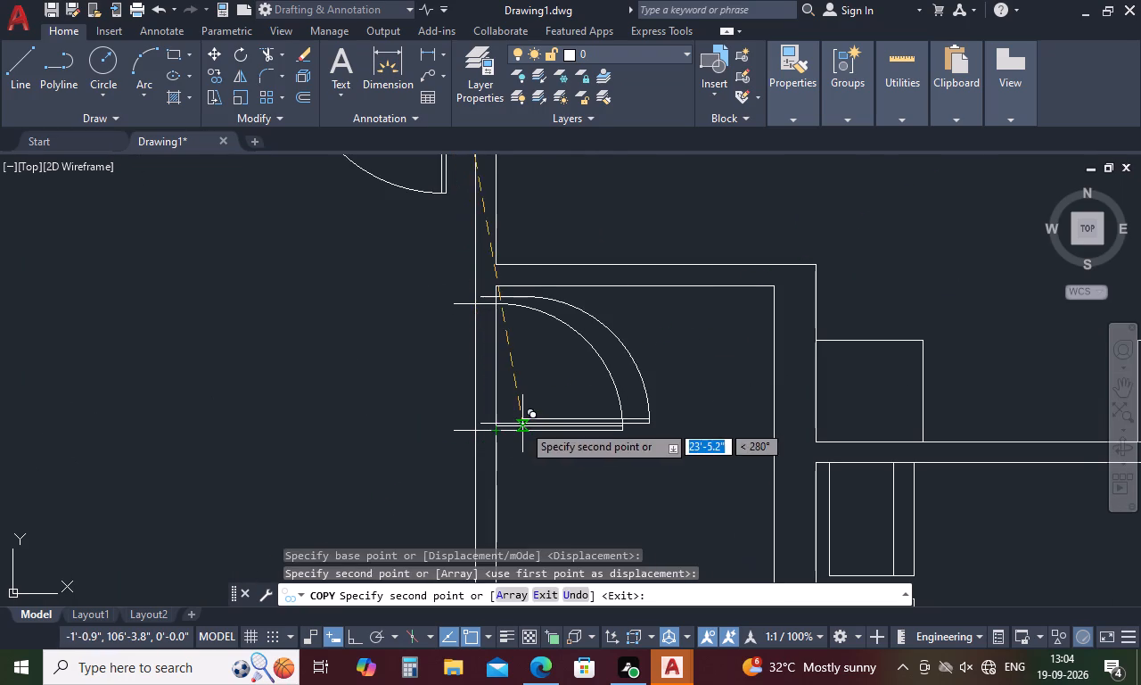
pyautogui.press('Escape')
# Trim the copied toilet door's overhanging jamb lines to the wall face and cut both wall lines across its doorway.
pyautogui.press('t')
pyautogui.write('R')
pyautogui.press('space')
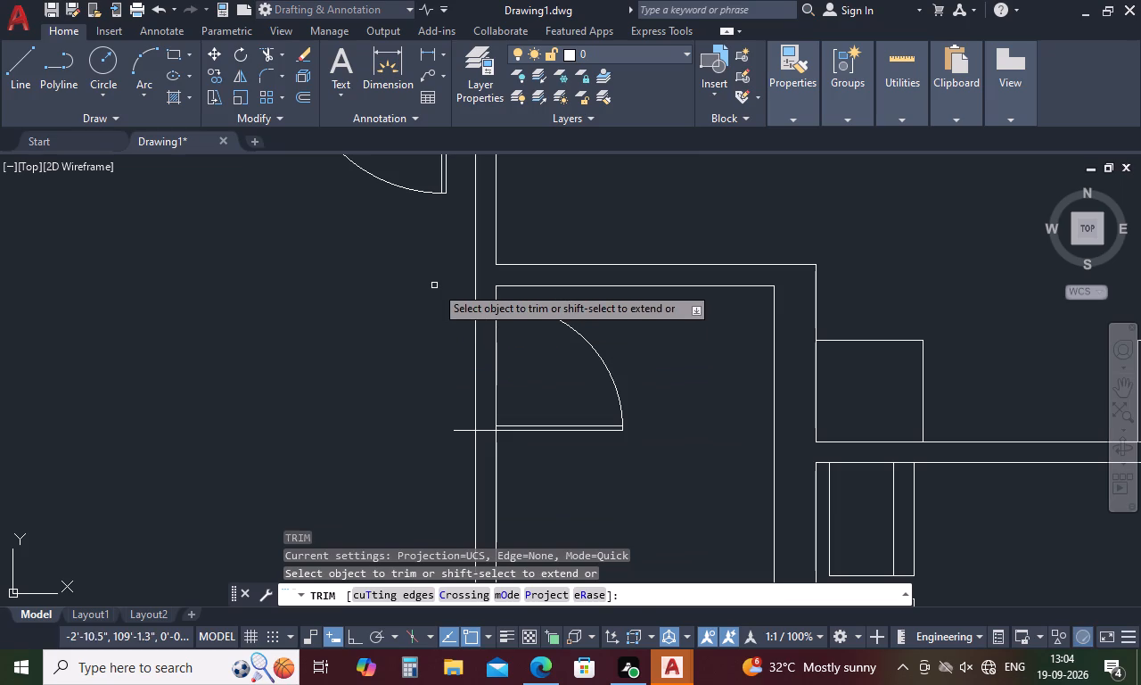
pyautogui.moveTo(458, 295); pyautogui.dragTo(464, 316)
pyautogui.moveTo(456, 422); pyautogui.dragTo(456, 449)
pyautogui.moveTo(526, 364); pyautogui.dragTo(449, 390)
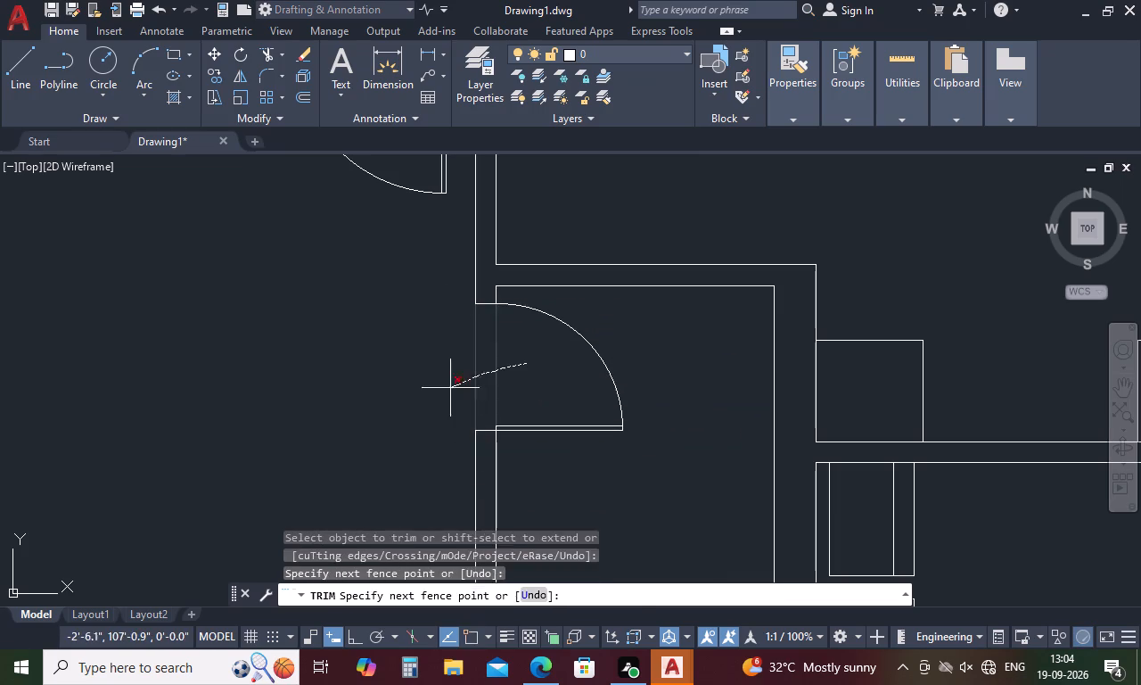
pyautogui.moveTo(449, 390); pyautogui.dragTo(444, 392)
pyautogui.scroll(-4, 438, 395)
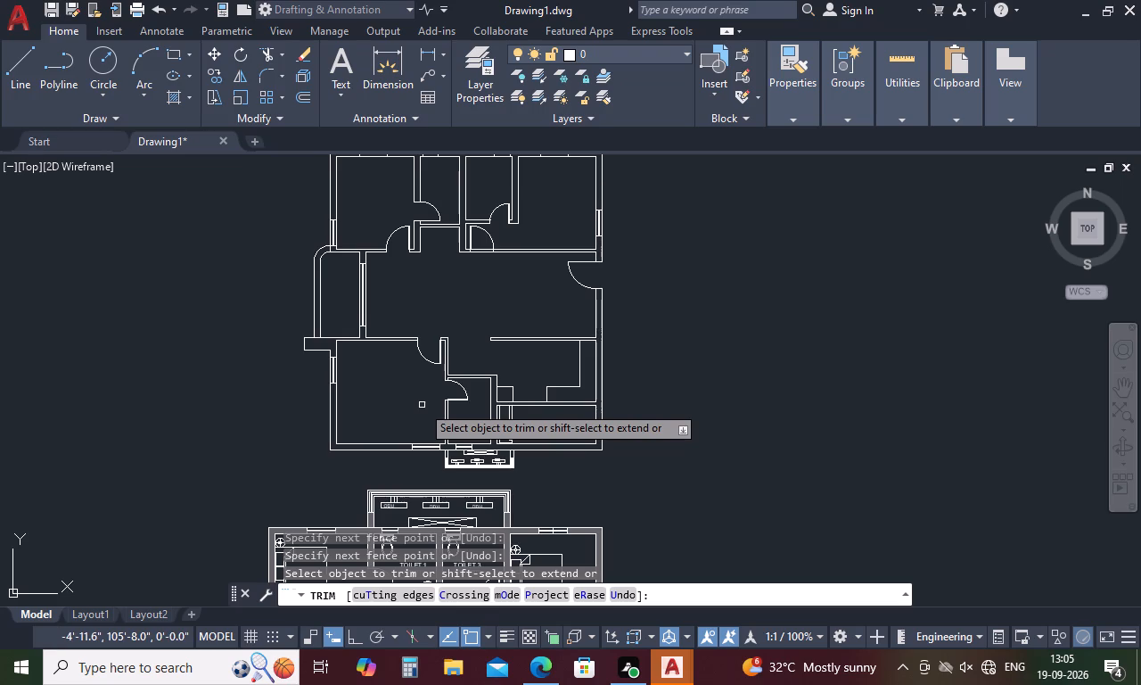
pyautogui.scroll(-2, 438, 379)
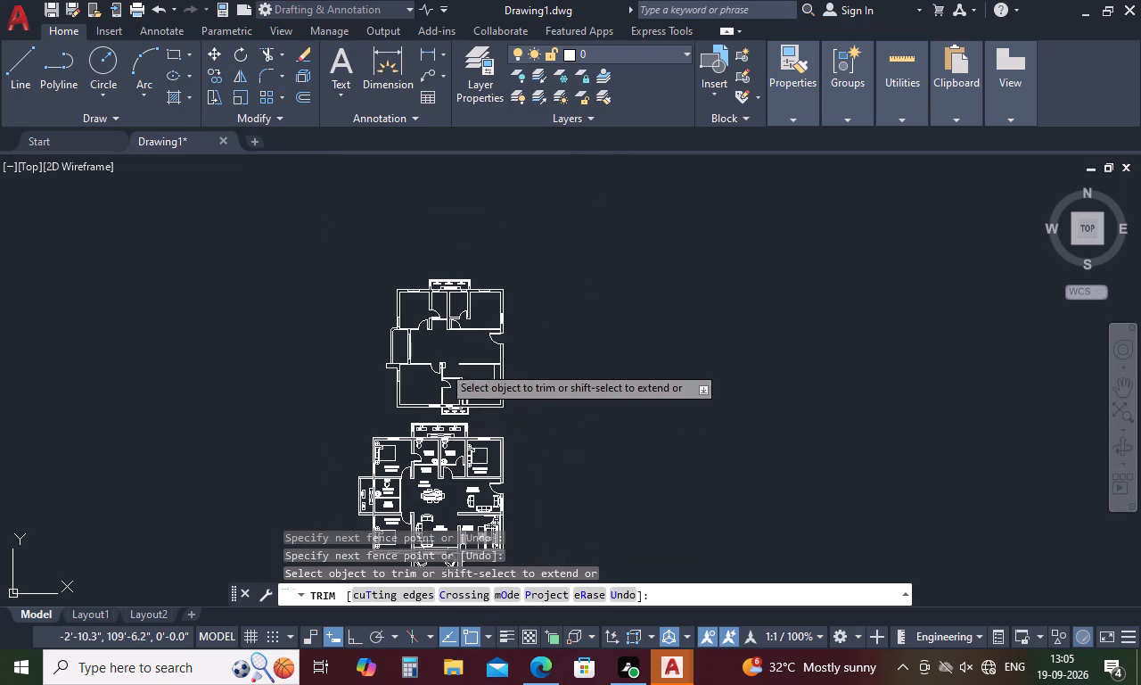
pyautogui.scroll(3, 446, 329)
pyautogui.press('space')
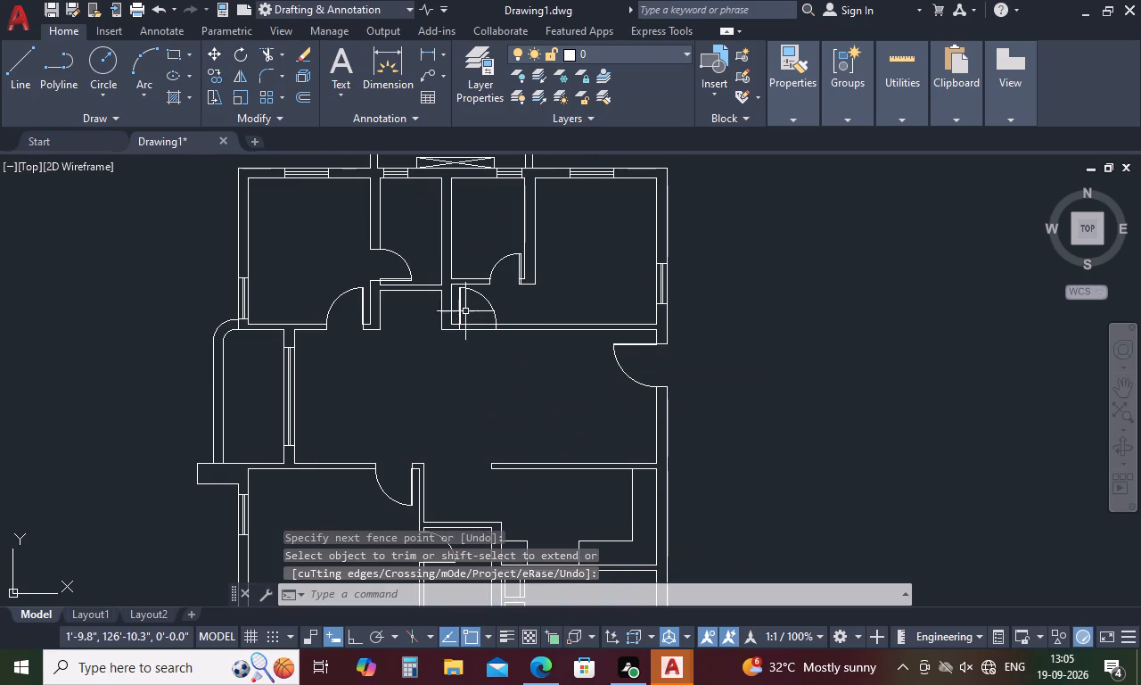
# Copy the top-right bedroom door with its jamb lines onto the wall between the counter room and the appliance room below it.
pyautogui.scroll(3, 460, 303)
pyautogui.moveTo(591, 281); pyautogui.dragTo(434, 337)
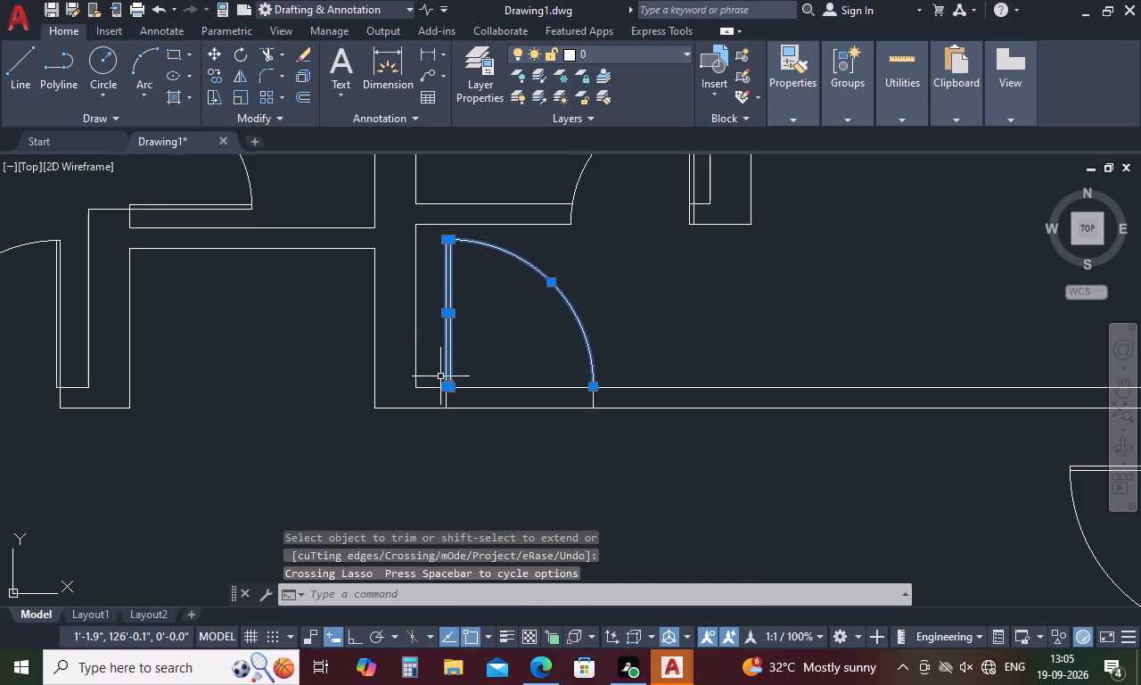
pyautogui.click(446, 402)
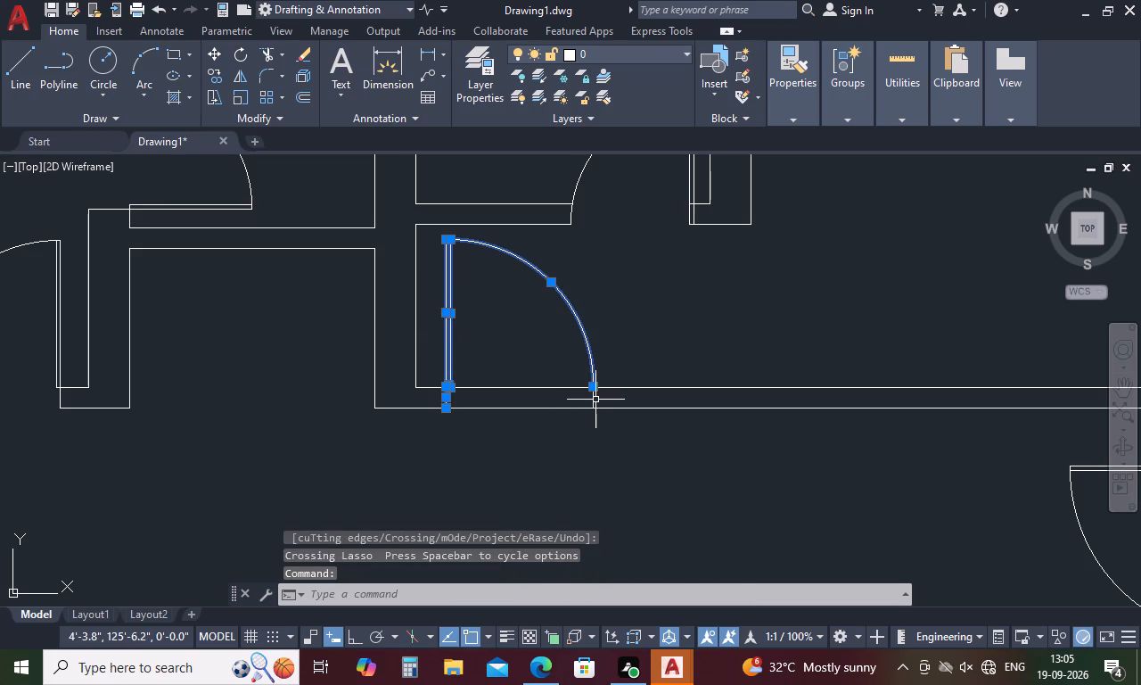
pyautogui.click(593, 403)
pyautogui.rightClick(534, 337)
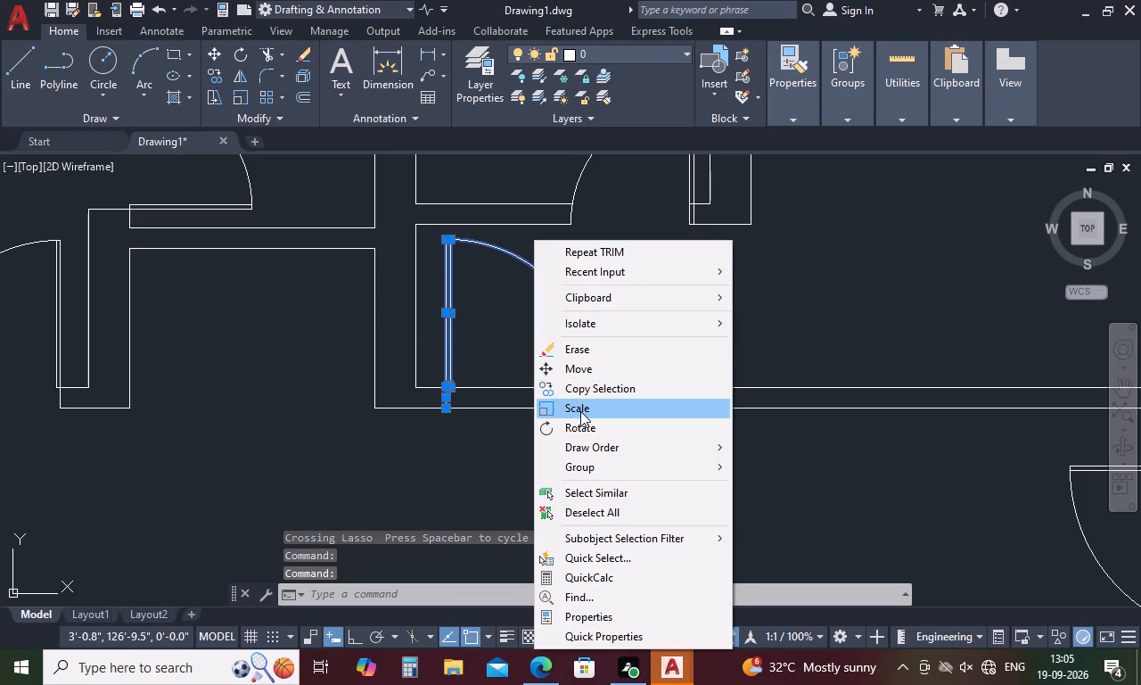
pyautogui.click(593, 389)
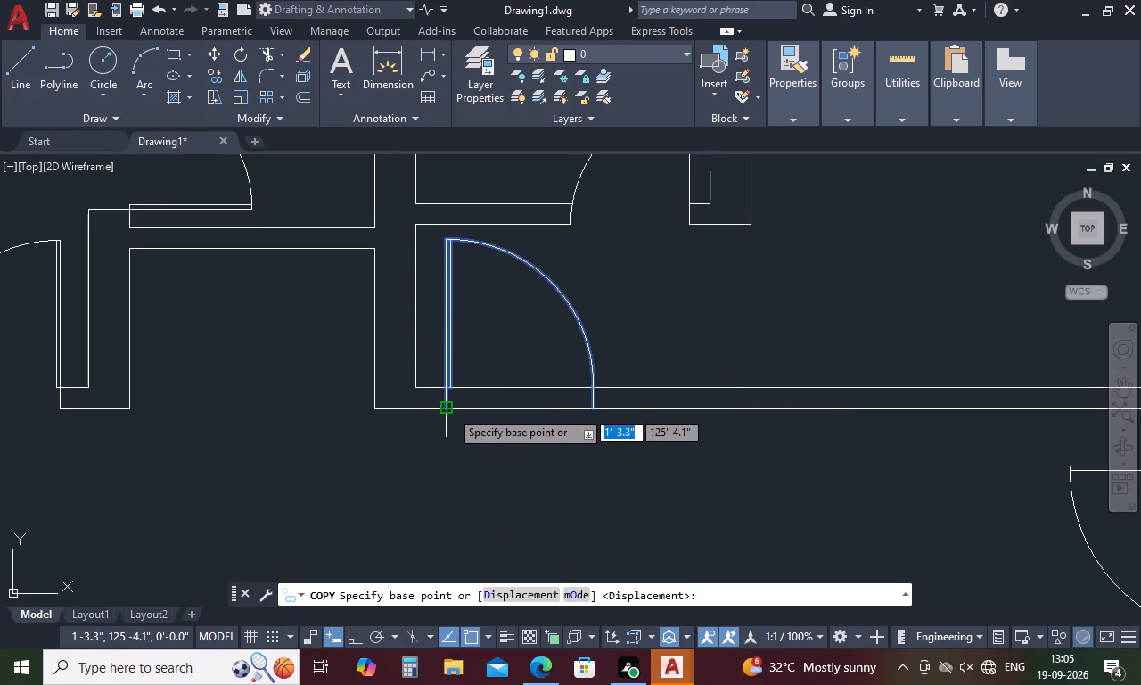
pyautogui.click(448, 389)
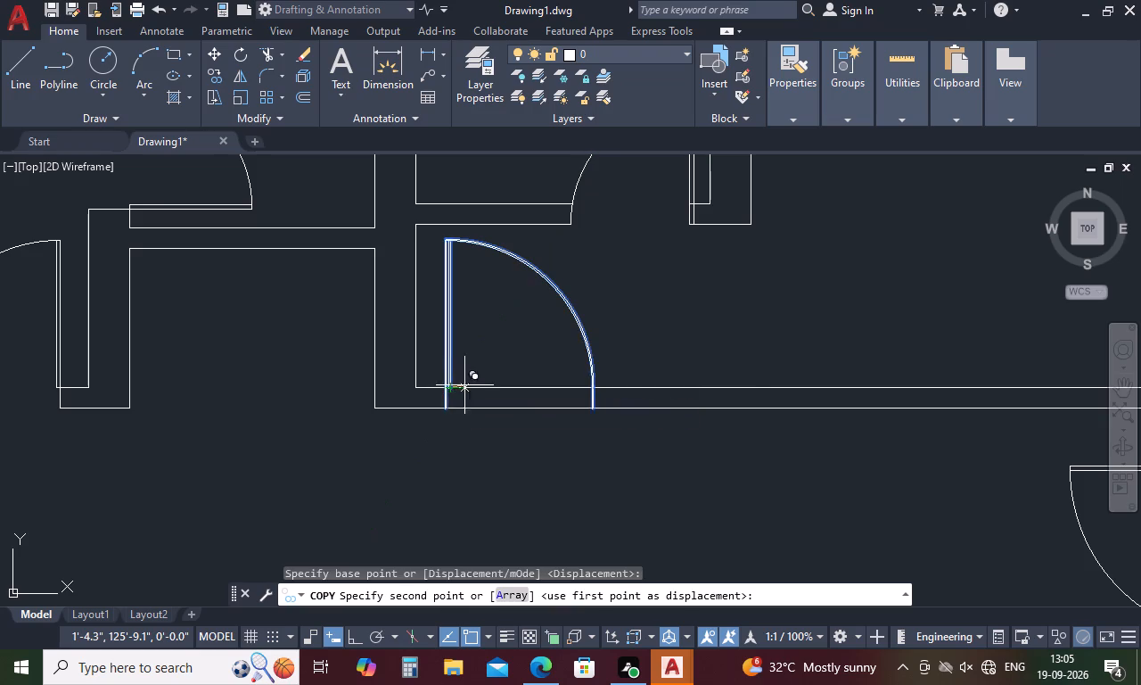
pyautogui.scroll(-8, 507, 371)
pyautogui.scroll(4, 498, 424)
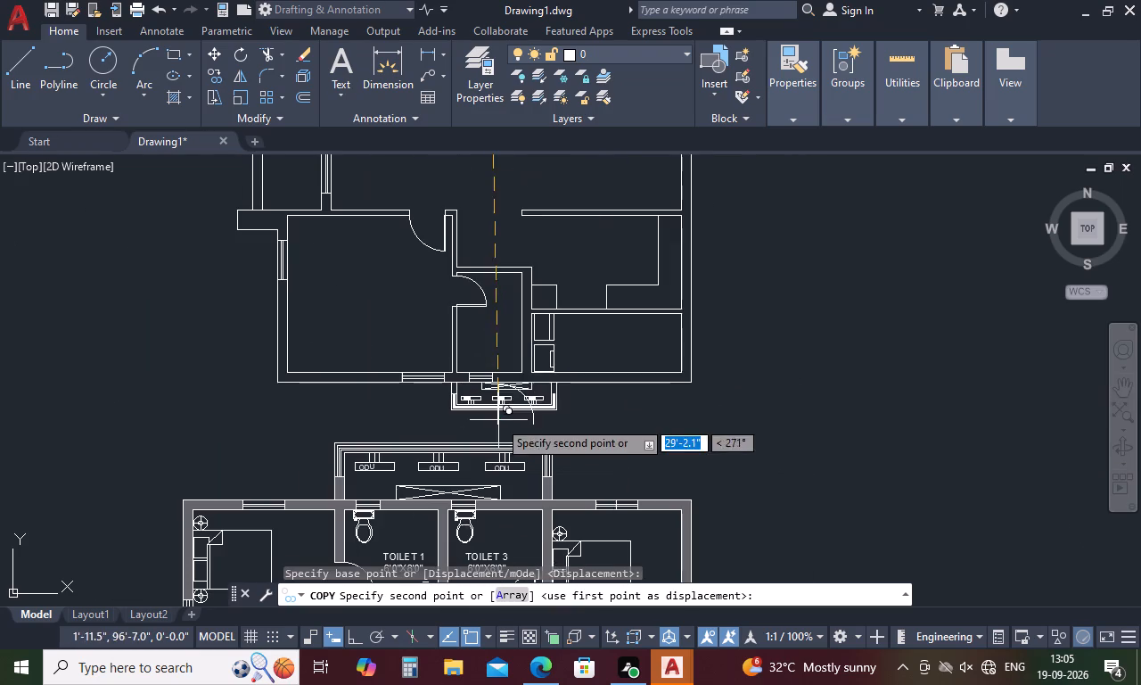
pyautogui.scroll(4, 568, 301)
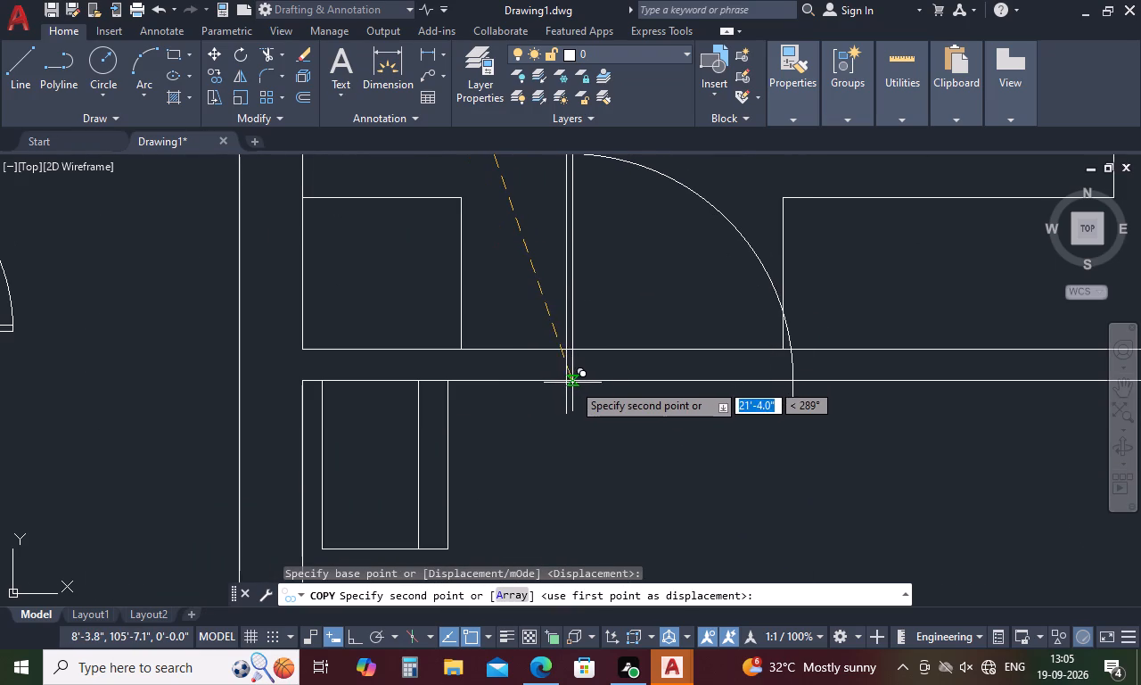
pyautogui.click(515, 381)
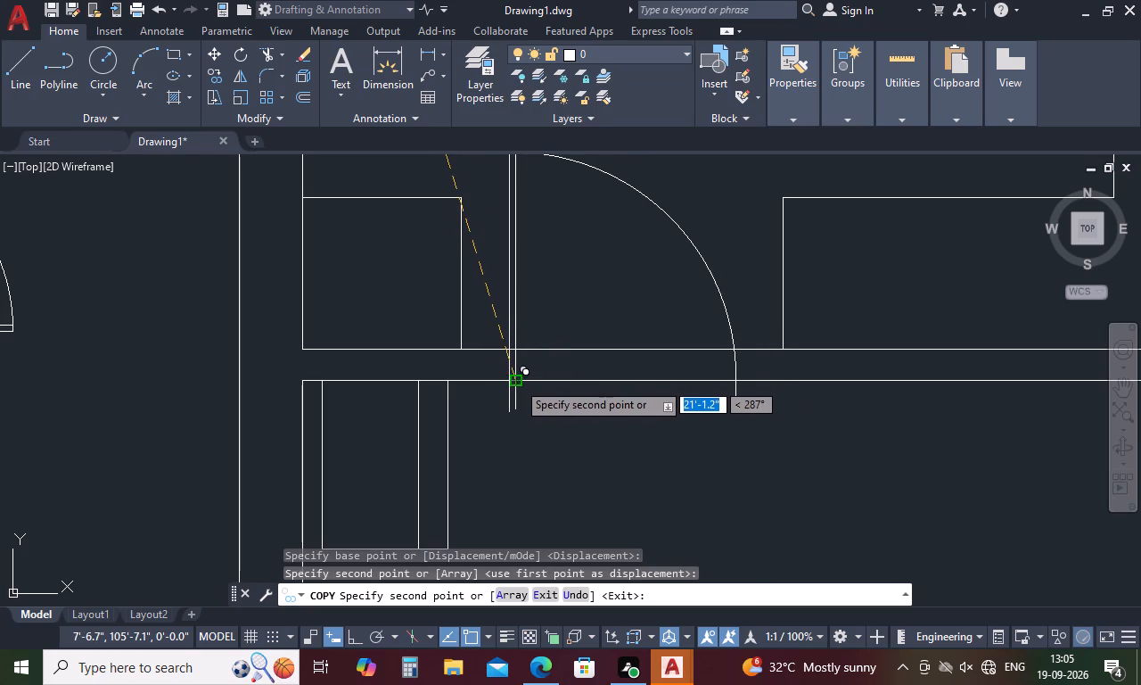
pyautogui.press('space')
# Mirror the copied door and its jamb lines across the wall's lower line into the appliance room, erasing the source objects.
pyautogui.moveTo(701, 210); pyautogui.dragTo(501, 295)
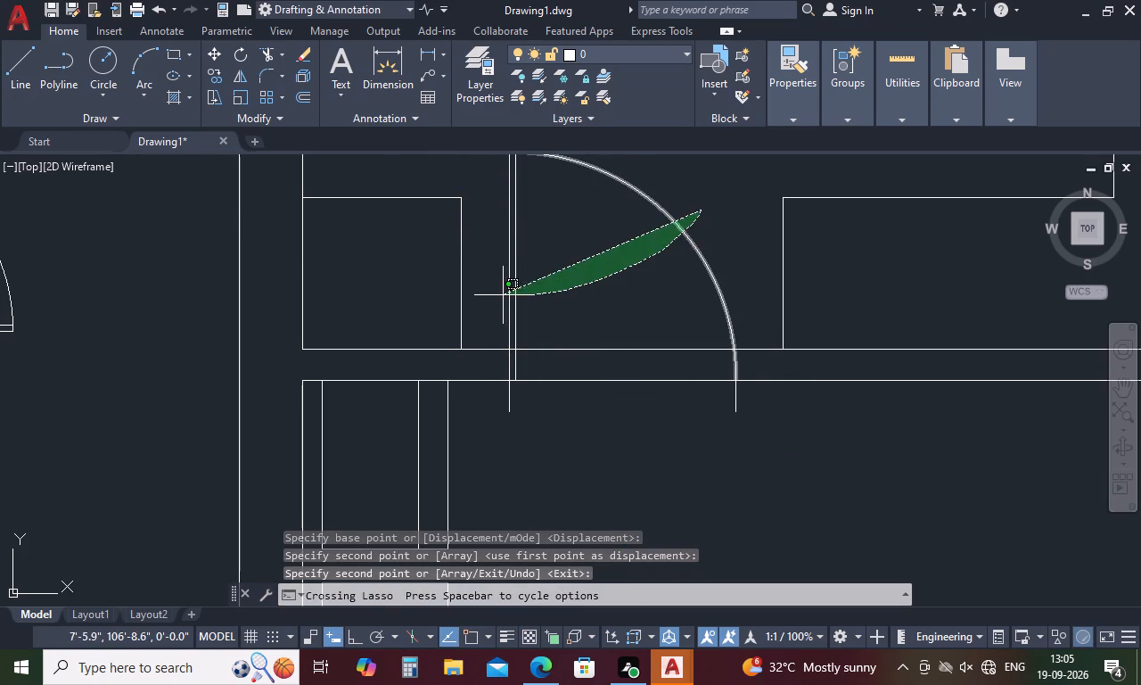
pyautogui.moveTo(501, 295); pyautogui.dragTo(490, 292)
pyautogui.click(507, 398)
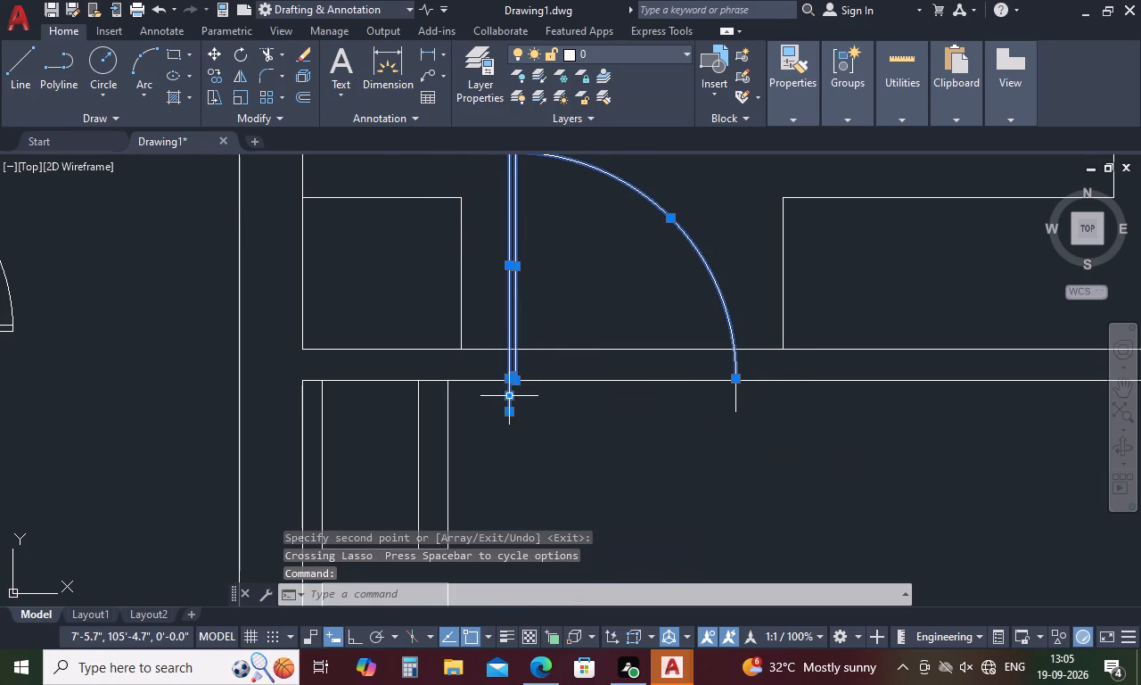
pyautogui.click(737, 402)
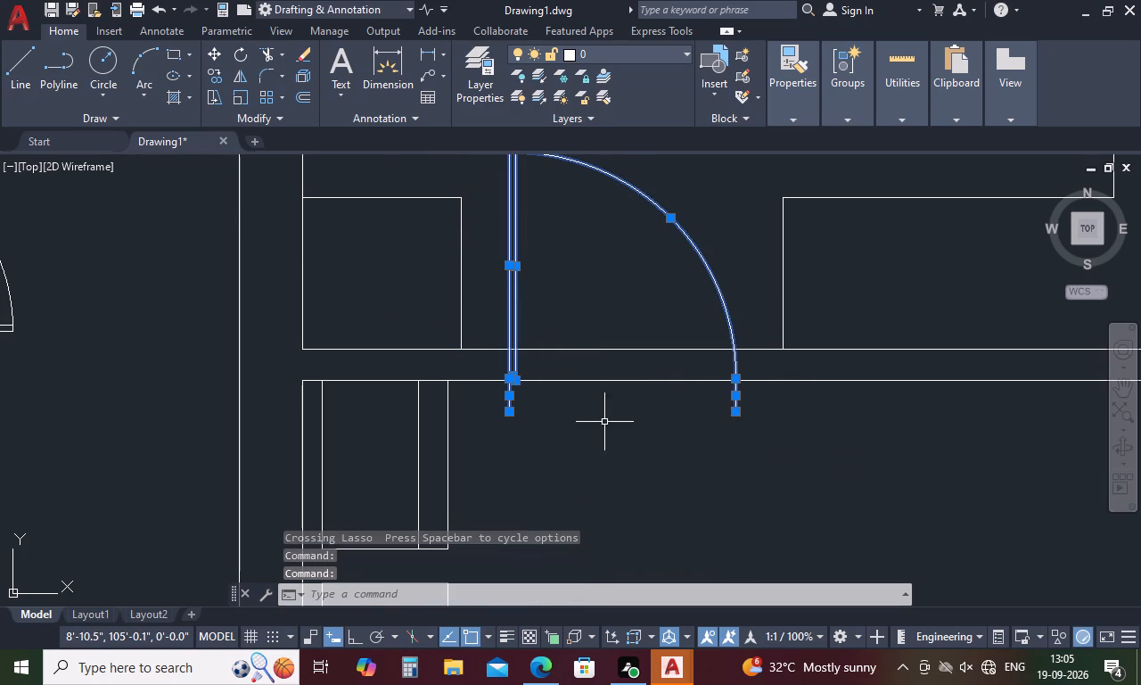
pyautogui.rightClick(604, 422)
pyautogui.press('space')
pyautogui.click(595, 425)
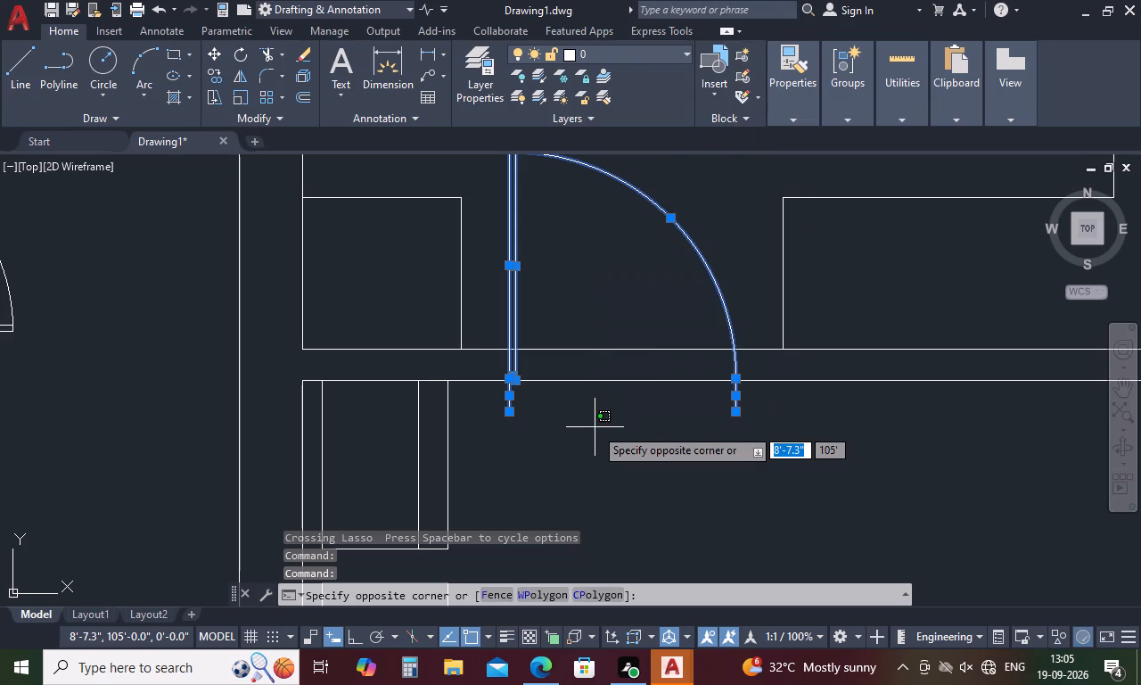
pyautogui.write('MI')
pyautogui.press('space')
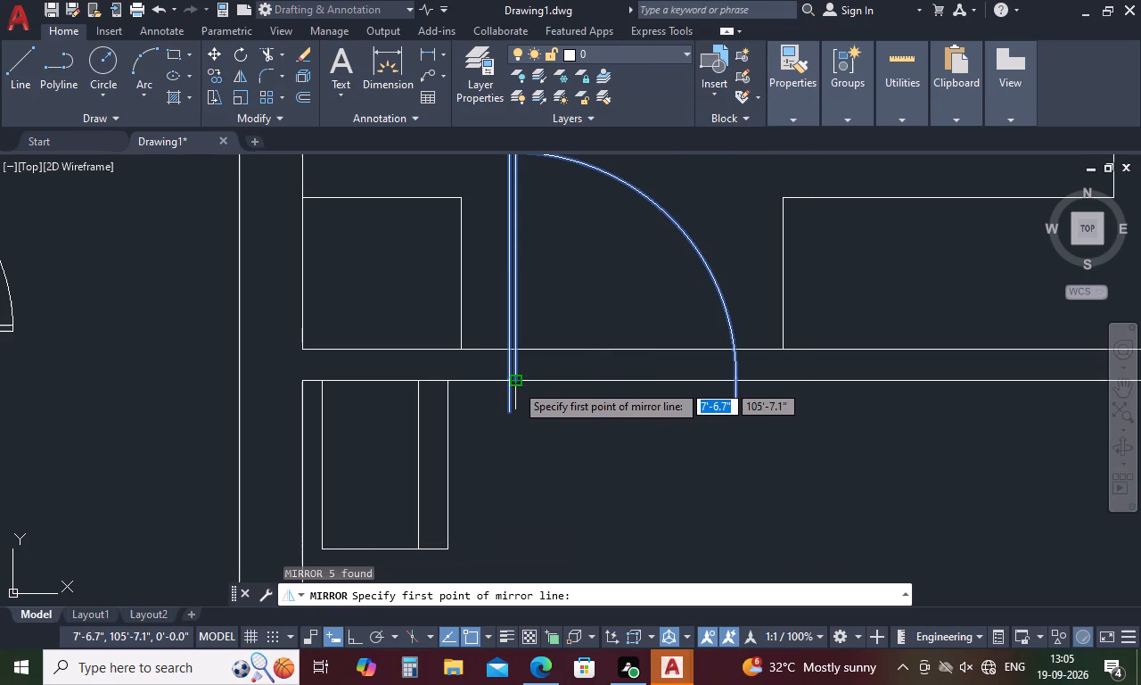
pyautogui.click(515, 384)
pyautogui.click(734, 383)
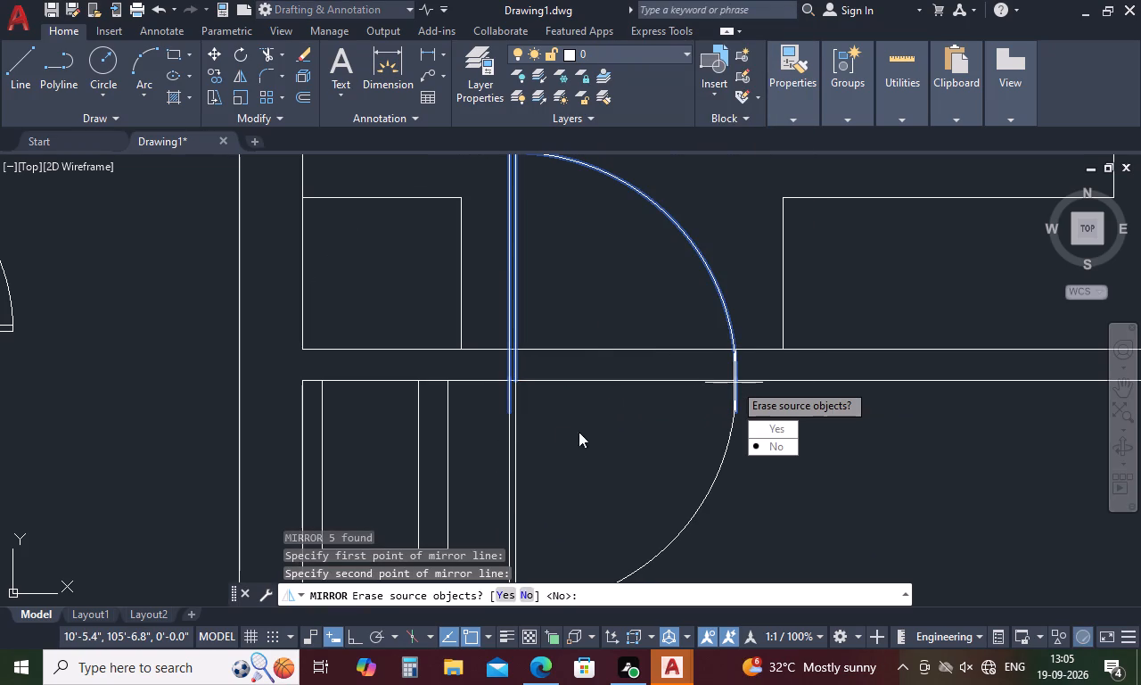
pyautogui.moveTo(784, 425); pyautogui.dragTo(734, 383)
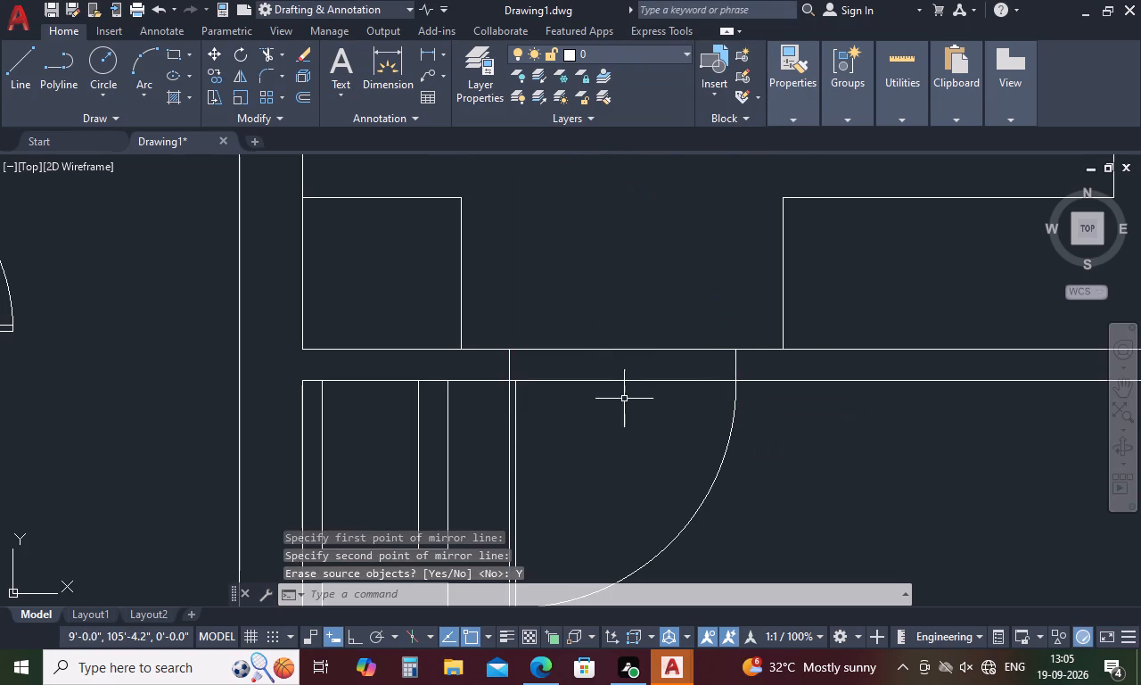
# Trim both wall lines between the mirrored door's jambs to open the doorway between the counter and appliance rooms.
pyautogui.scroll(-2, 594, 295)
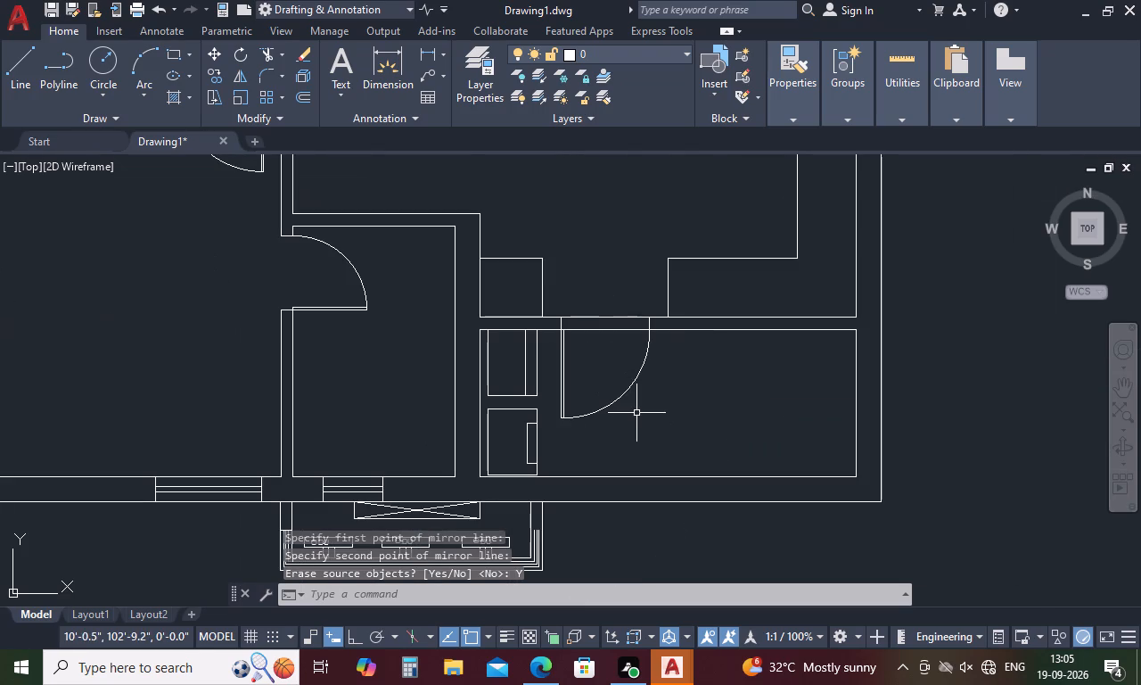
pyautogui.press('Escape')
pyautogui.write('TR')
pyautogui.press('space')
pyautogui.moveTo(592, 306); pyautogui.dragTo(605, 362)
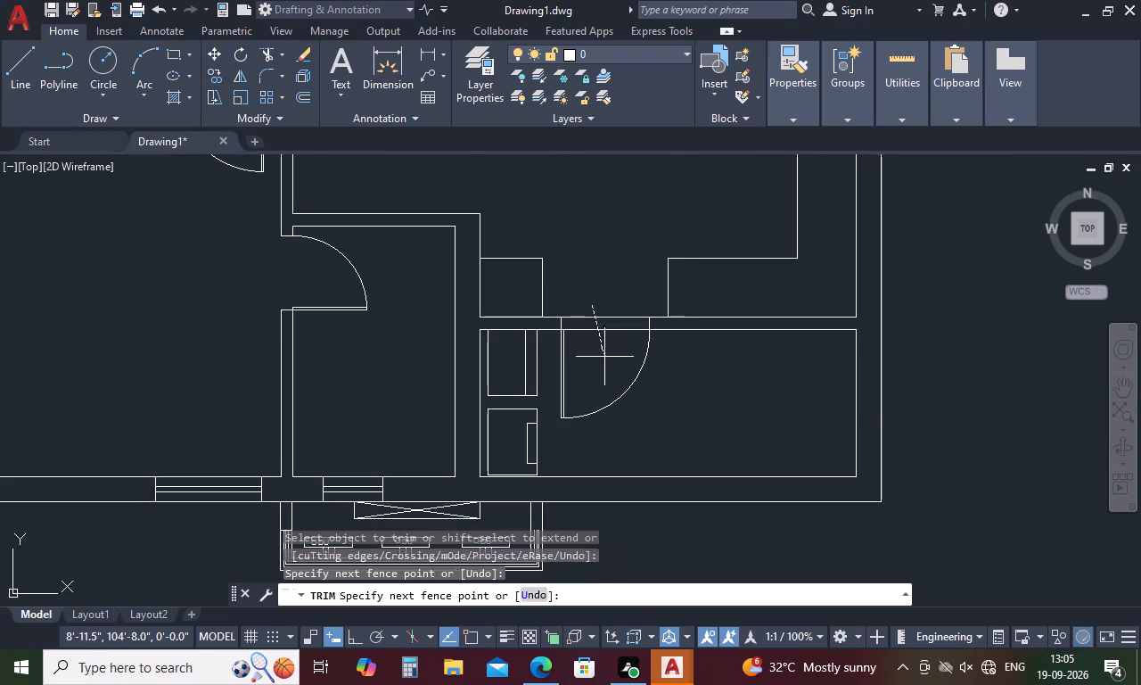
pyautogui.moveTo(605, 362); pyautogui.dragTo(605, 369)
pyautogui.scroll(-2, 607, 370)
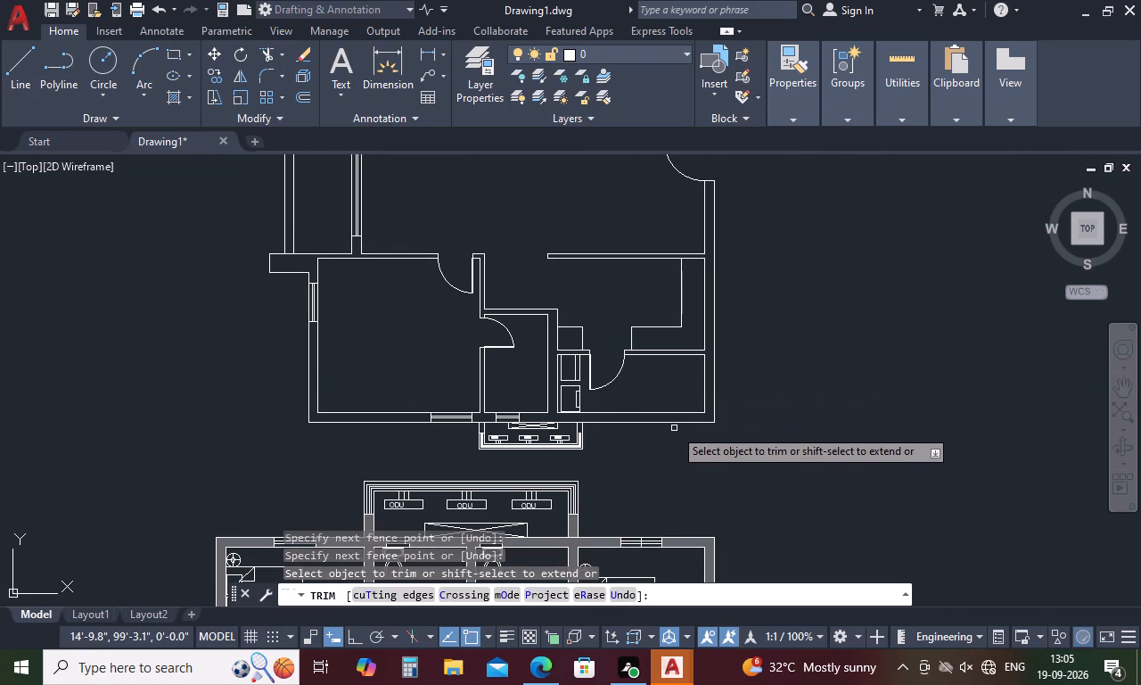
pyautogui.scroll(-2, 660, 415)
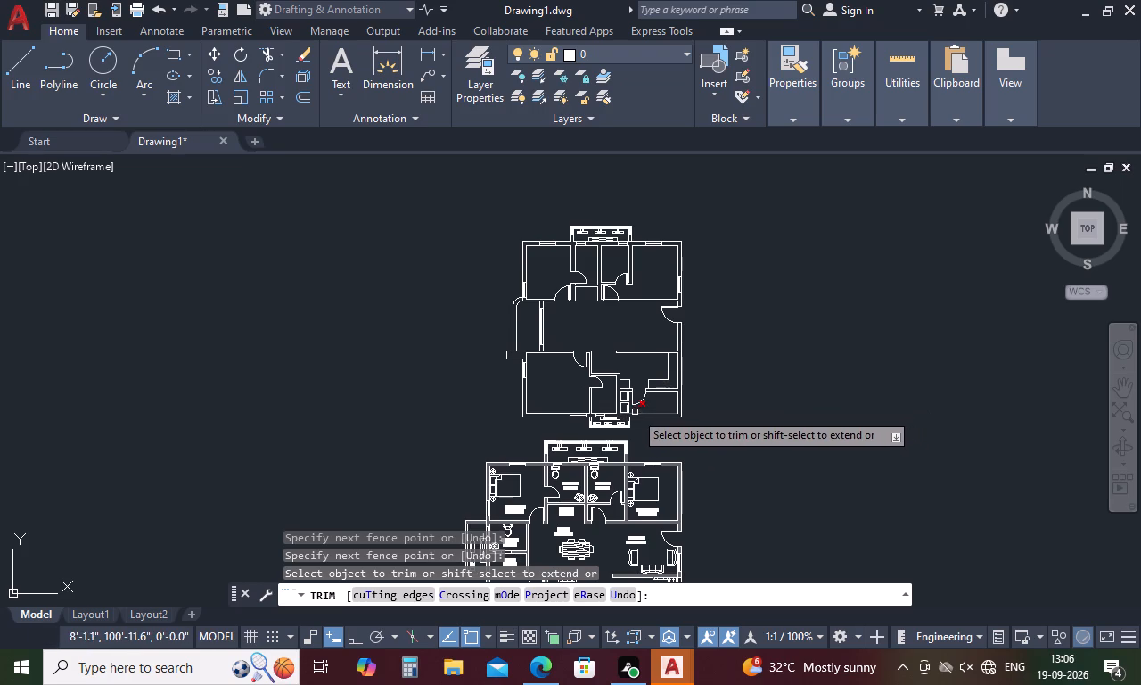
pyautogui.press('Escape')
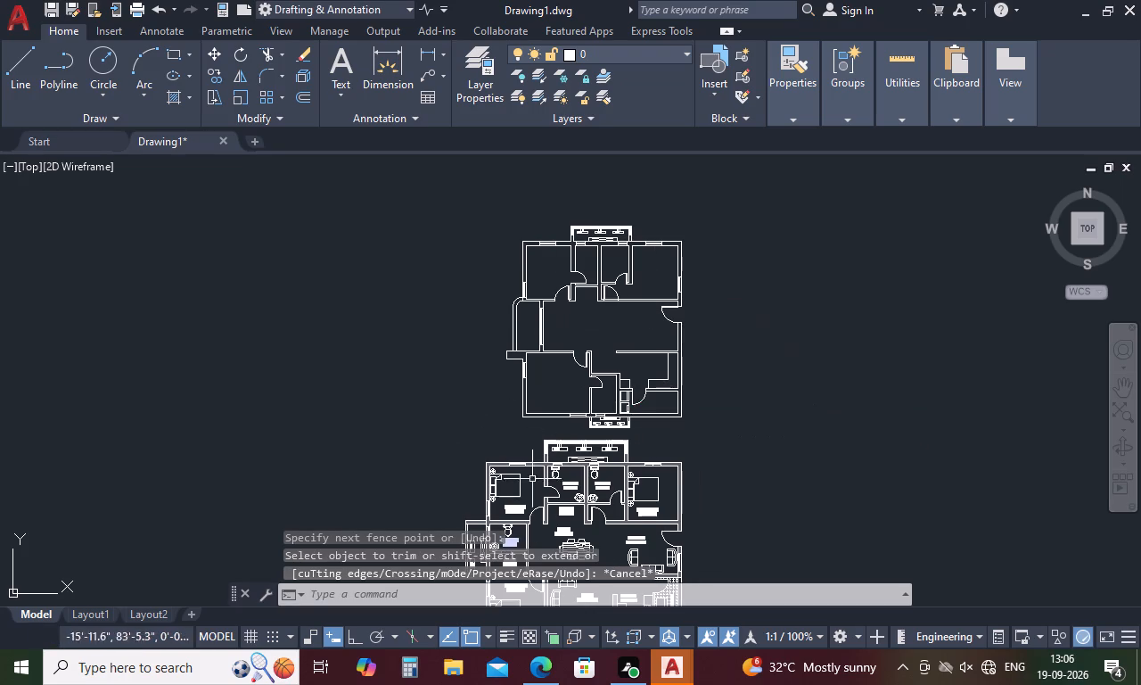
# Copy the Bedroom 1 bed with its side tables from the furnished plan against the upper plan's top-left bedroom west wall.
pyautogui.scroll(-2, 555, 407)
pyautogui.scroll(4, 529, 460)
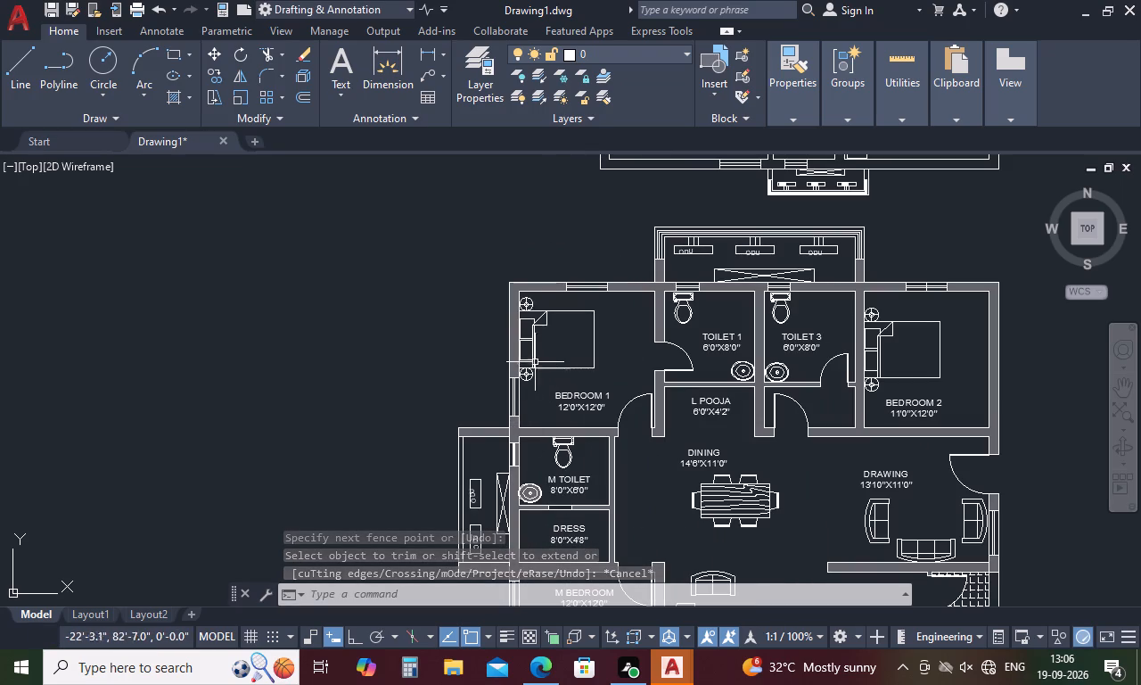
pyautogui.click(534, 362)
pyautogui.rightClick(537, 384)
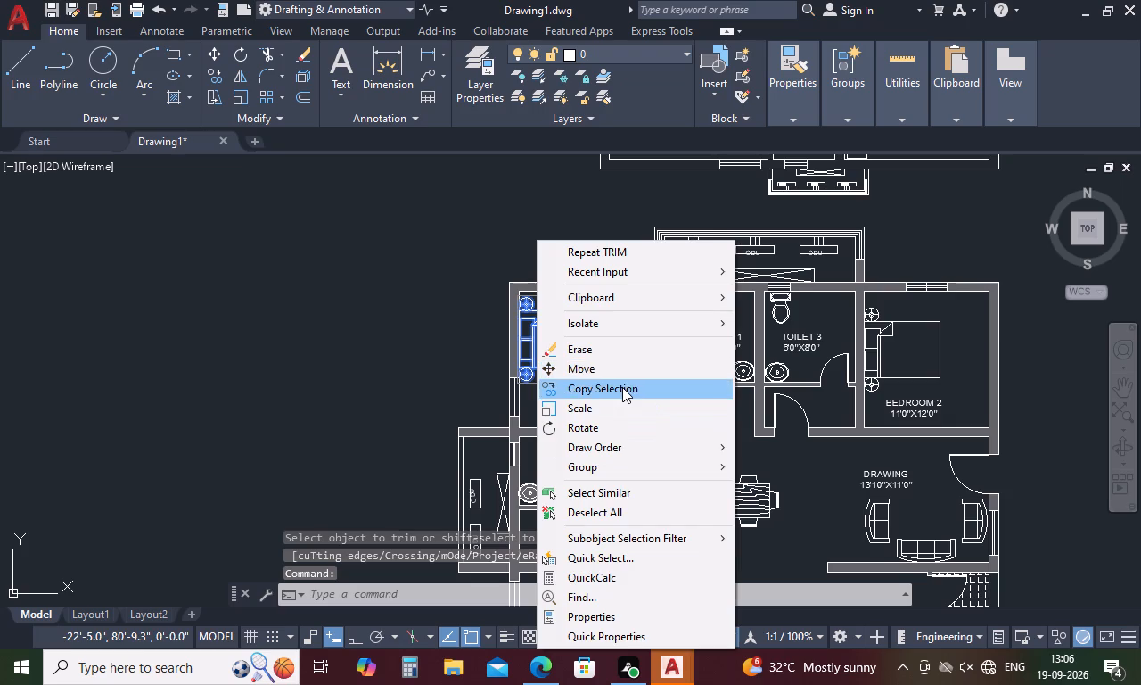
pyautogui.click(622, 387)
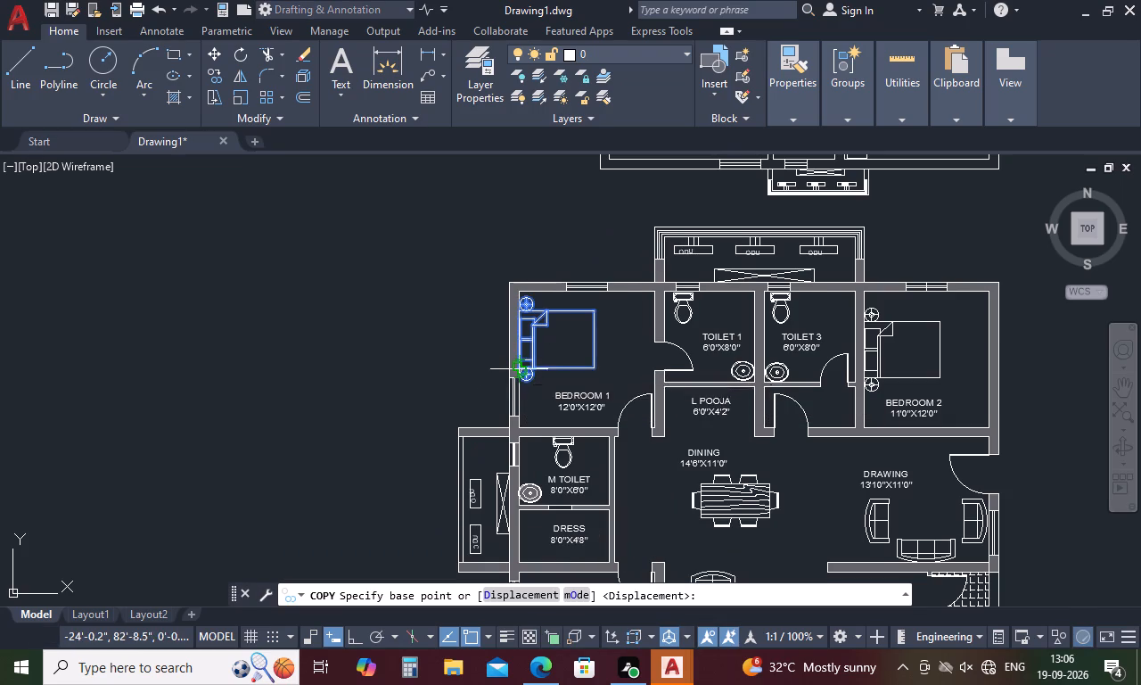
pyautogui.scroll(3, 524, 354)
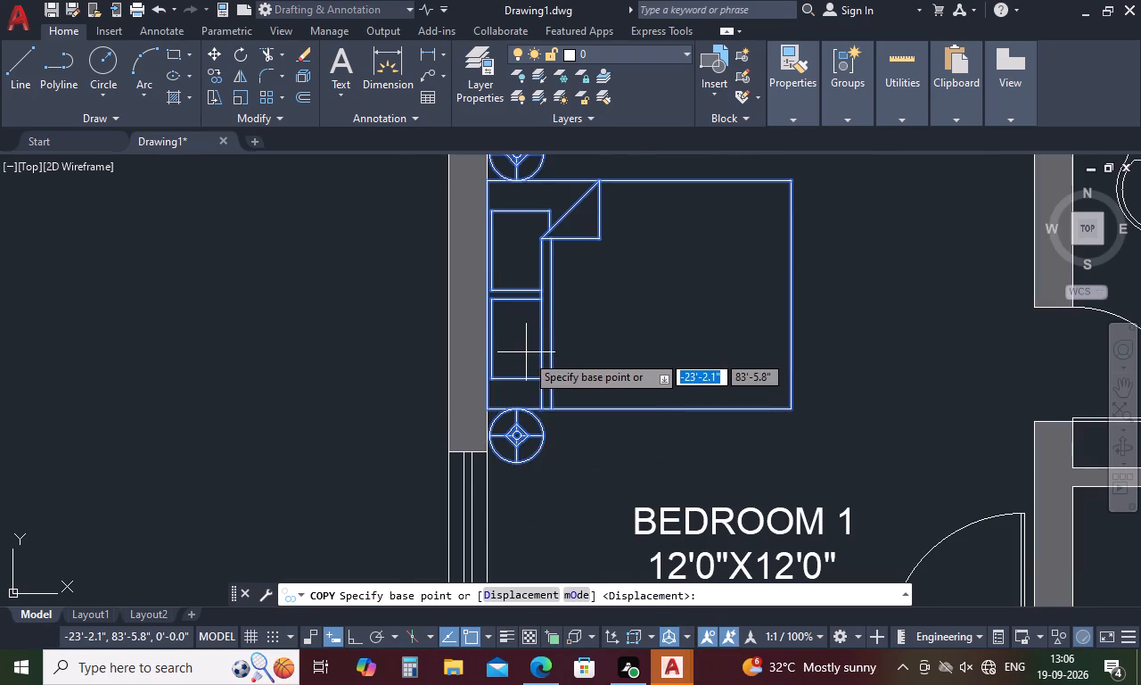
pyautogui.click(485, 409)
pyautogui.scroll(-3, 572, 467)
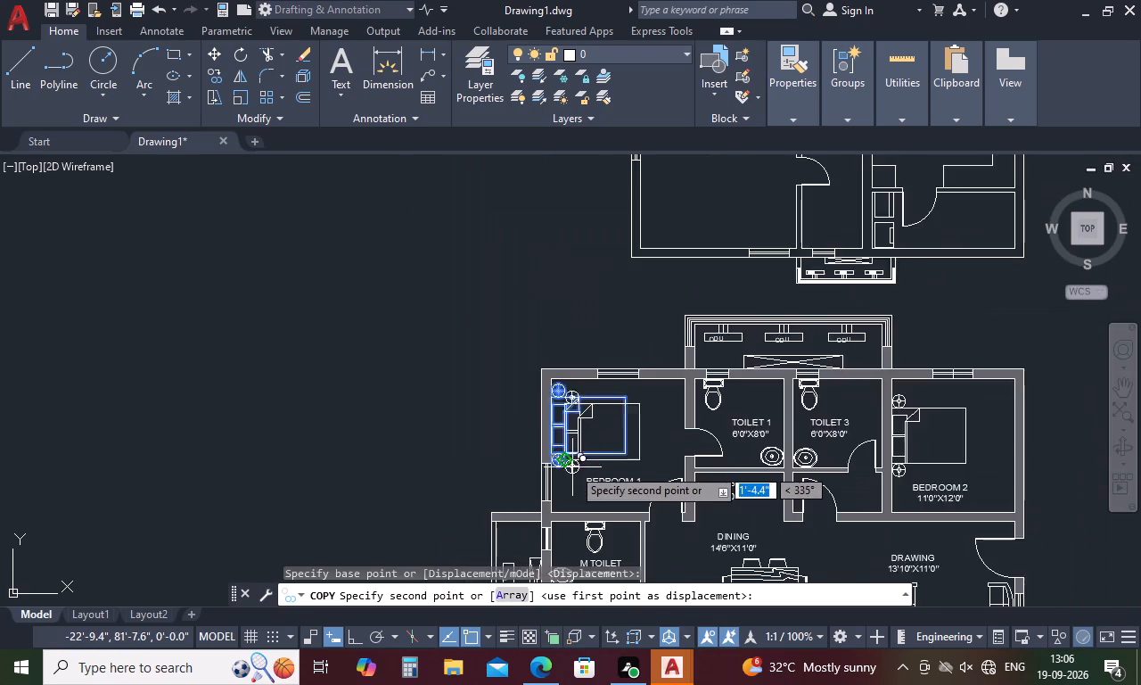
pyautogui.scroll(-3, 572, 467)
pyautogui.scroll(7, 593, 318)
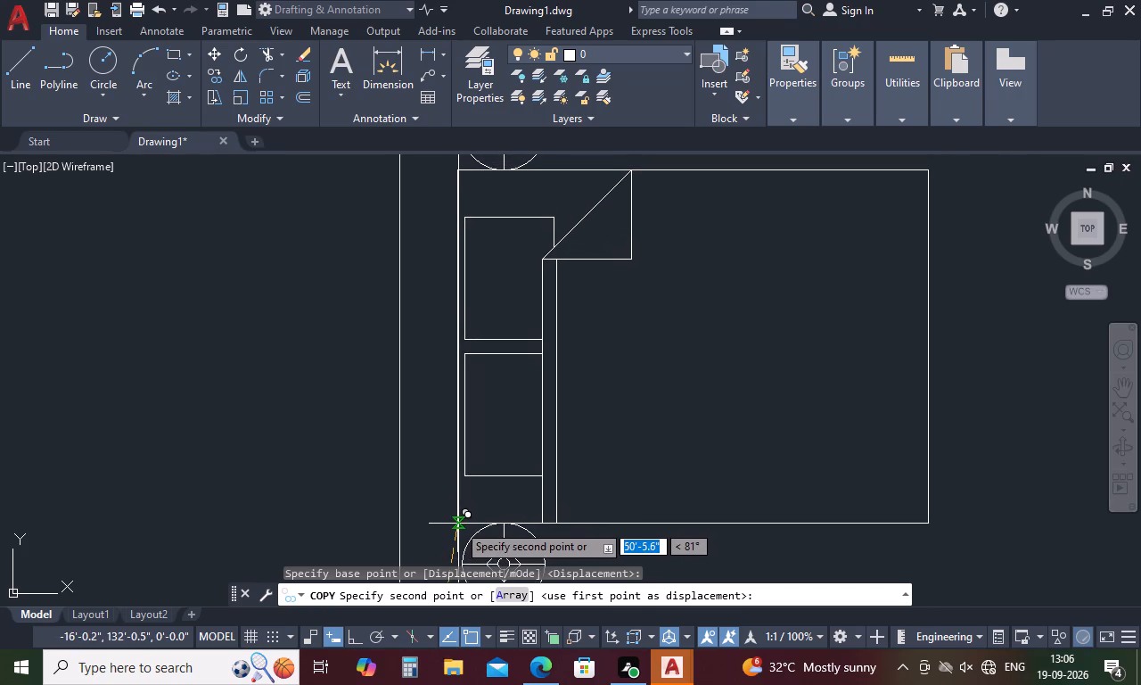
pyautogui.click(459, 545)
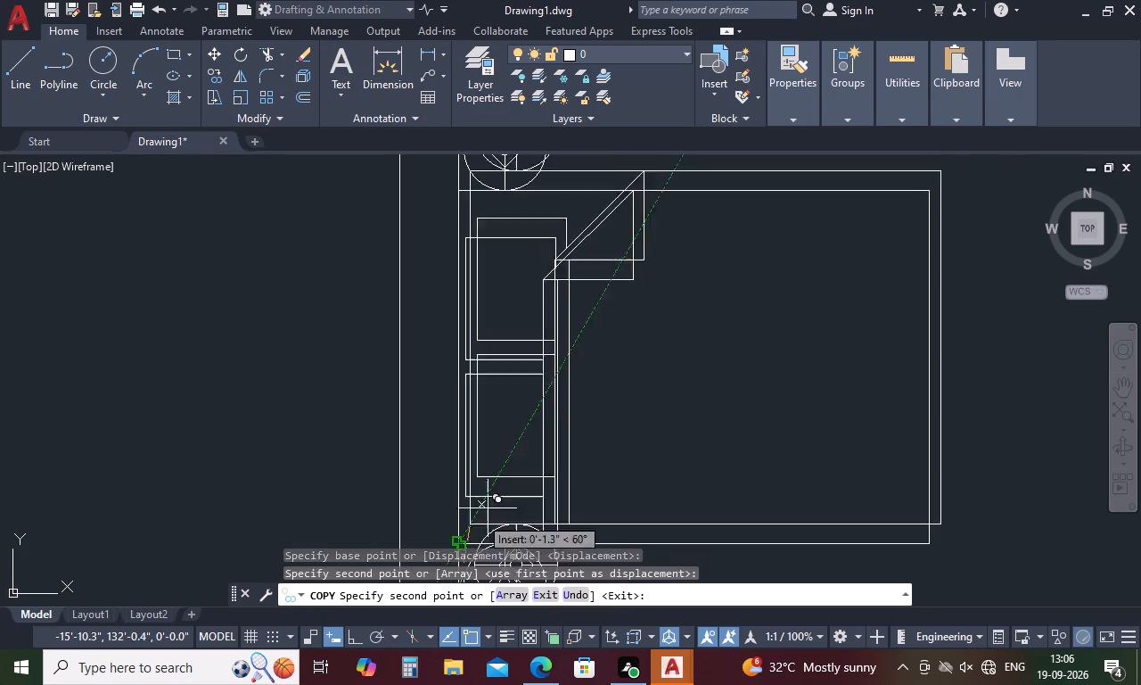
pyautogui.scroll(-4, 415, 492)
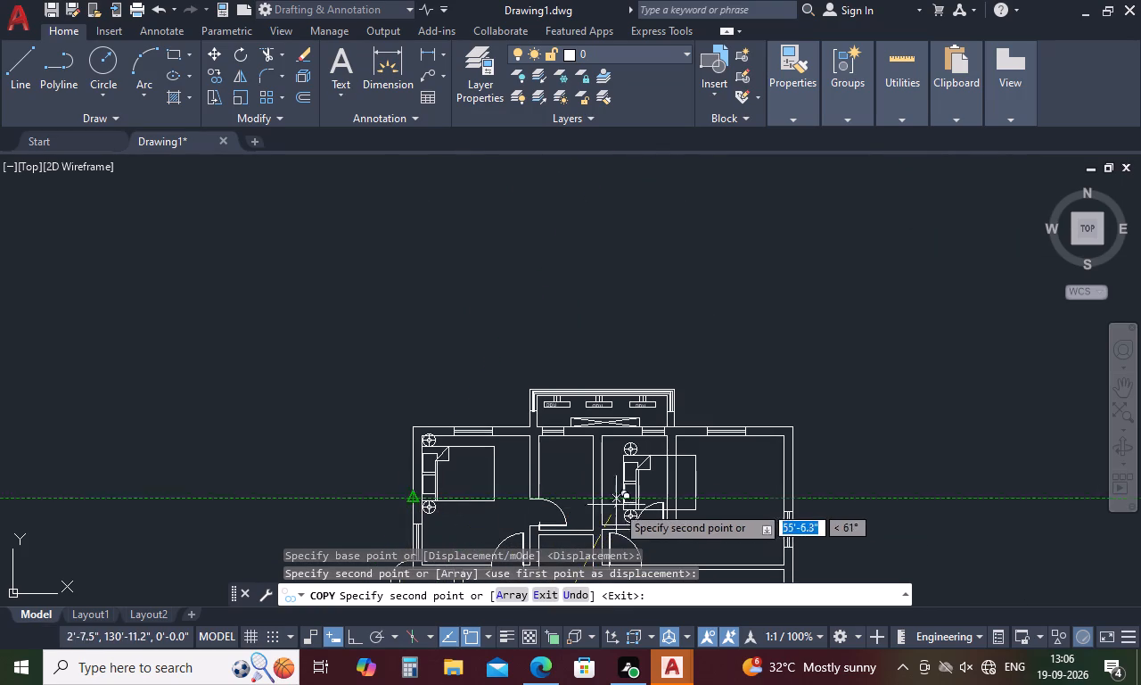
pyautogui.press('space')
# Move the copied bed set about 1'-5" down along the west wall of the top-left bedroom.
pyautogui.click(427, 479)
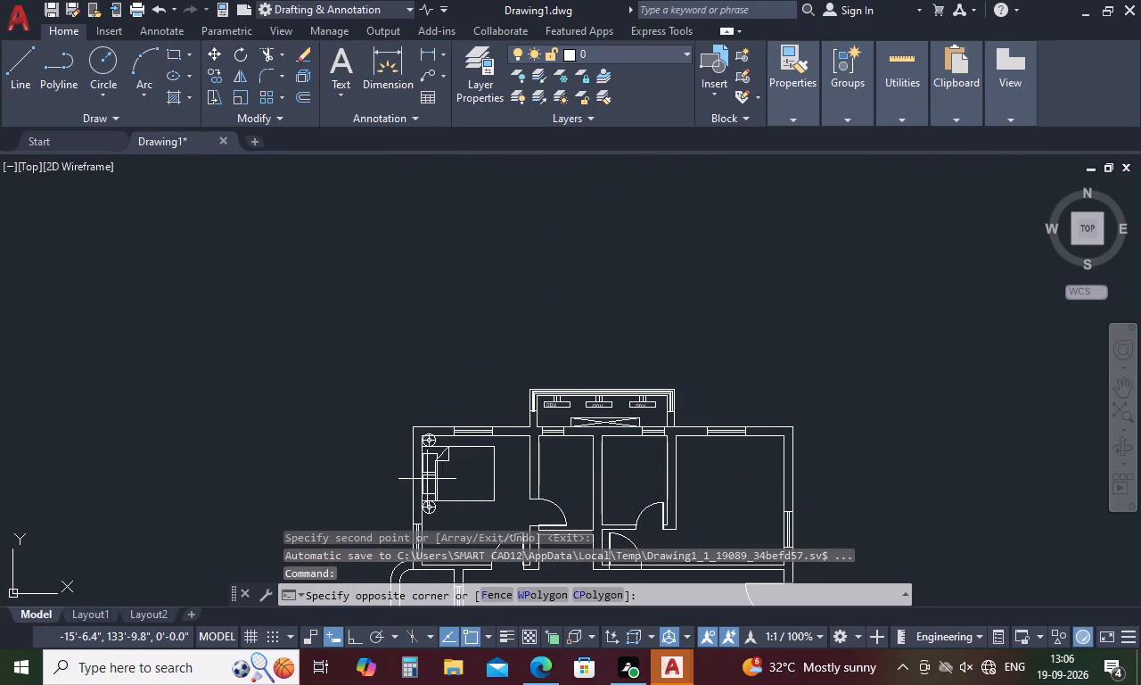
pyautogui.click(438, 479)
pyautogui.click(437, 491)
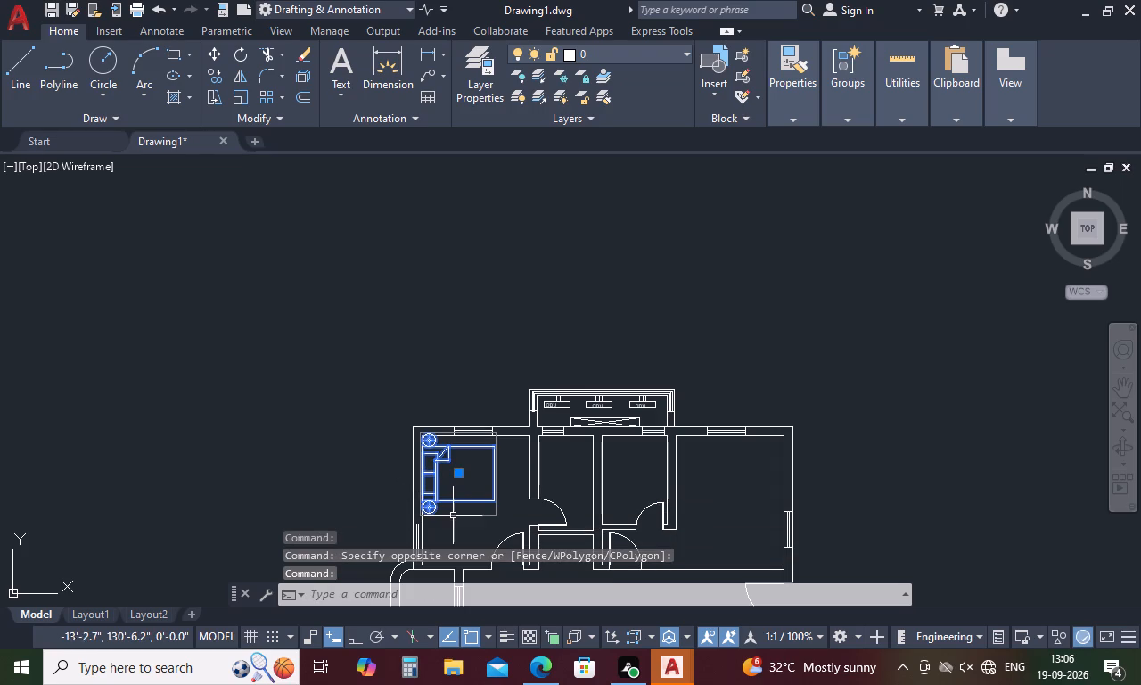
pyautogui.write('M')
pyautogui.press('space')
pyautogui.scroll(-1, 465, 442)
pyautogui.scroll(4, 431, 499)
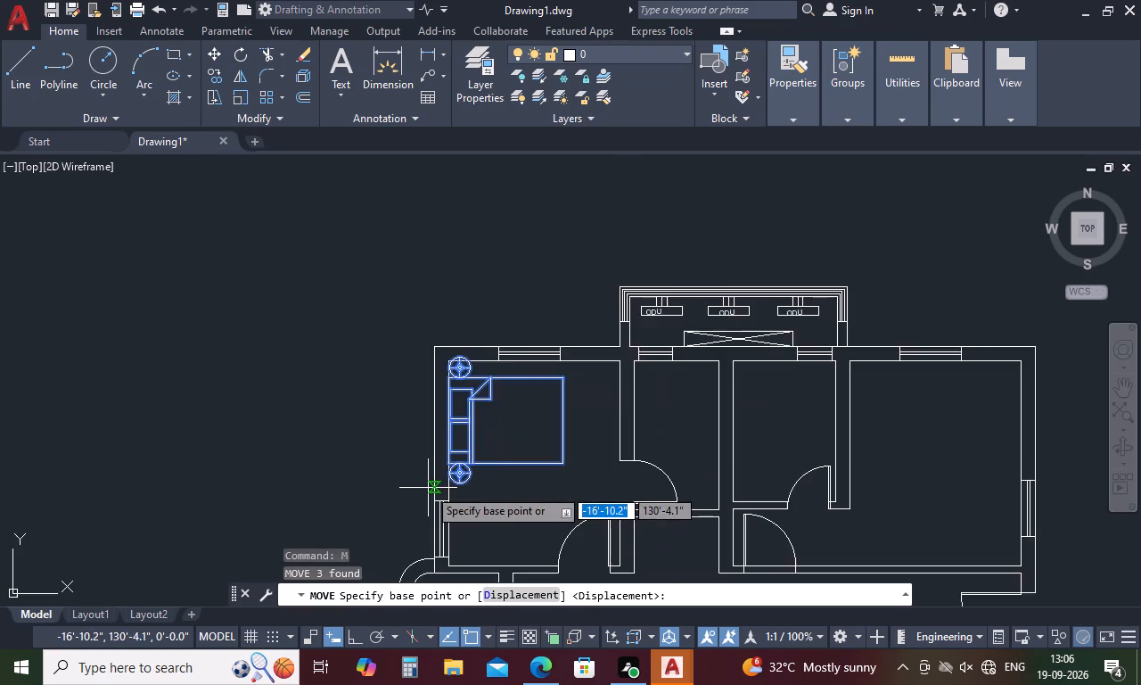
pyautogui.scroll(3, 434, 491)
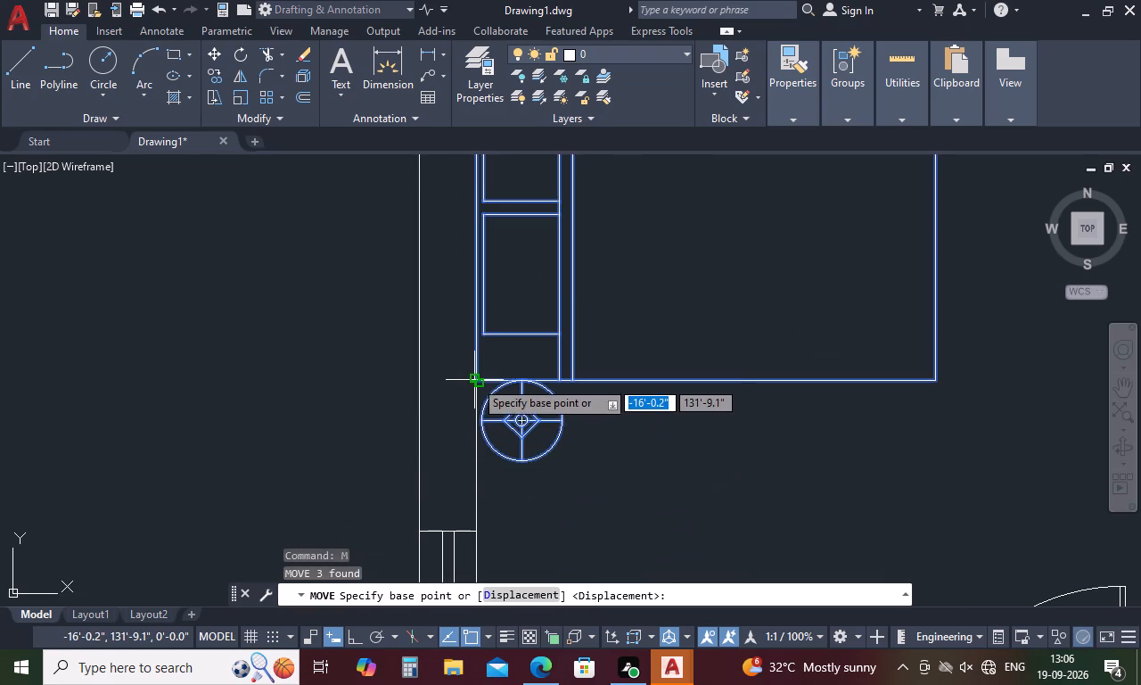
pyautogui.click(474, 380)
pyautogui.click(478, 478)
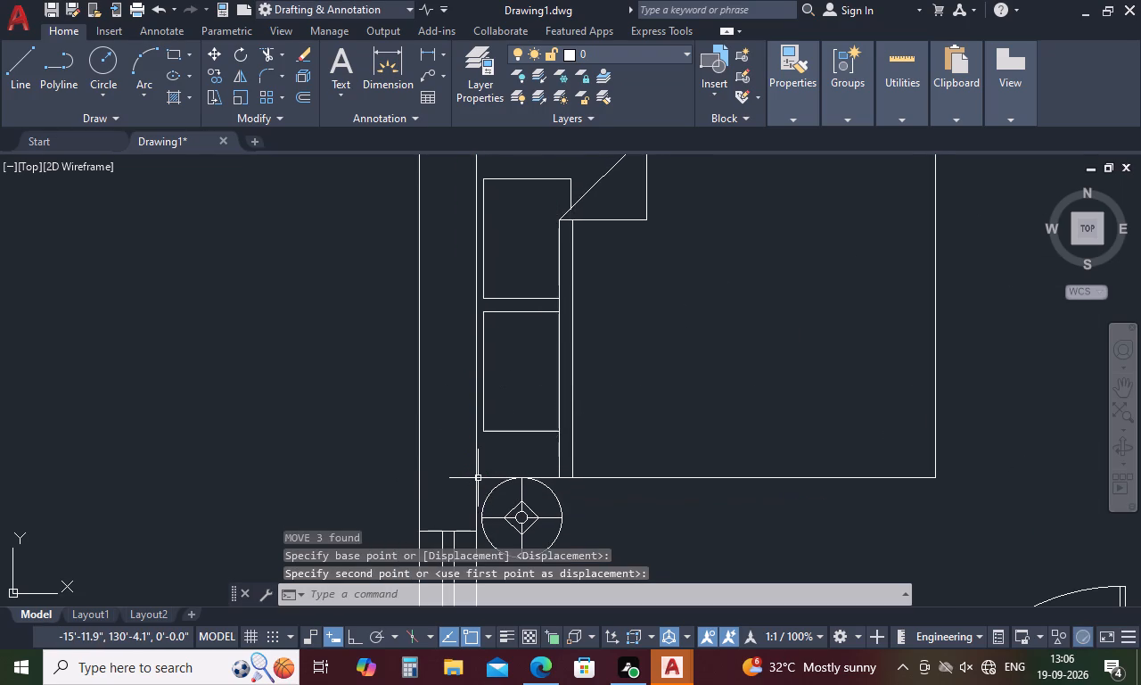
# Copy the bed set from the top-left bedroom against the west wall of the top-right bedroom.
pyautogui.scroll(-2, 478, 468)
pyautogui.click(513, 480)
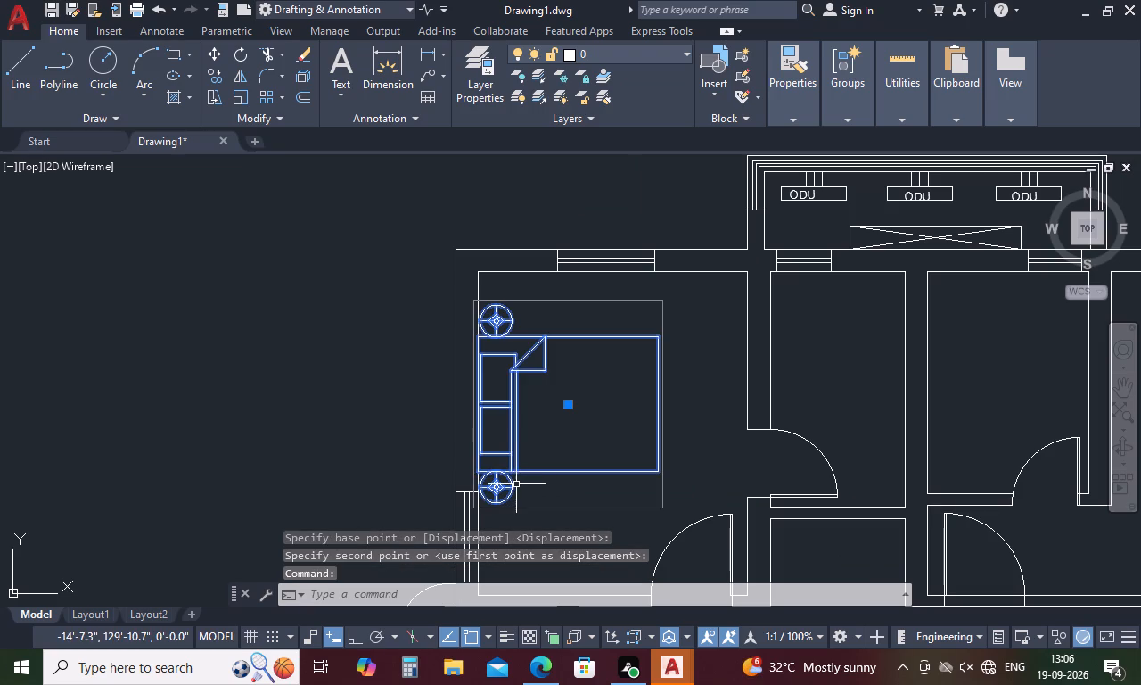
pyautogui.write('CO')
pyautogui.press('space')
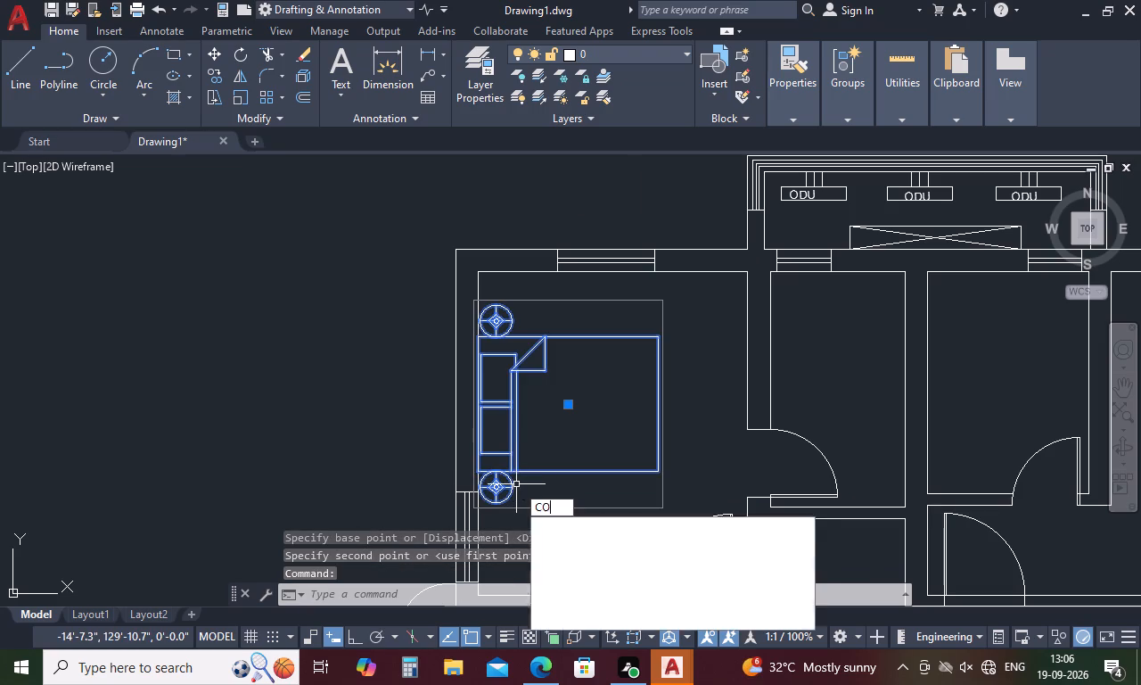
pyautogui.click(479, 476)
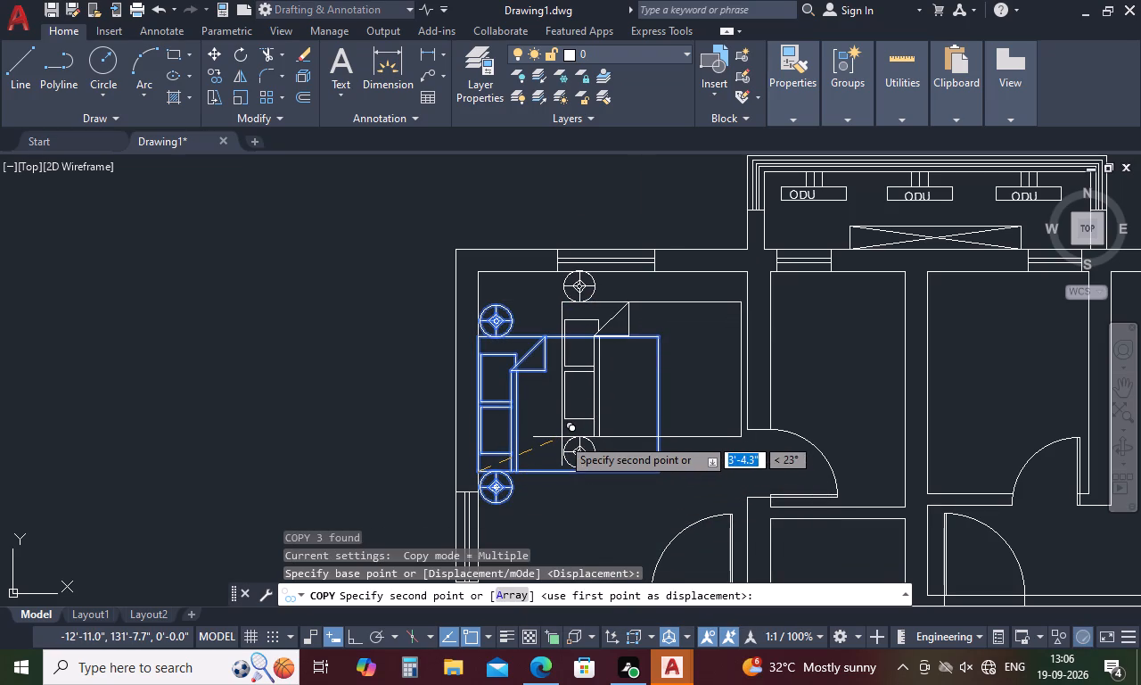
pyautogui.scroll(-2, 562, 437)
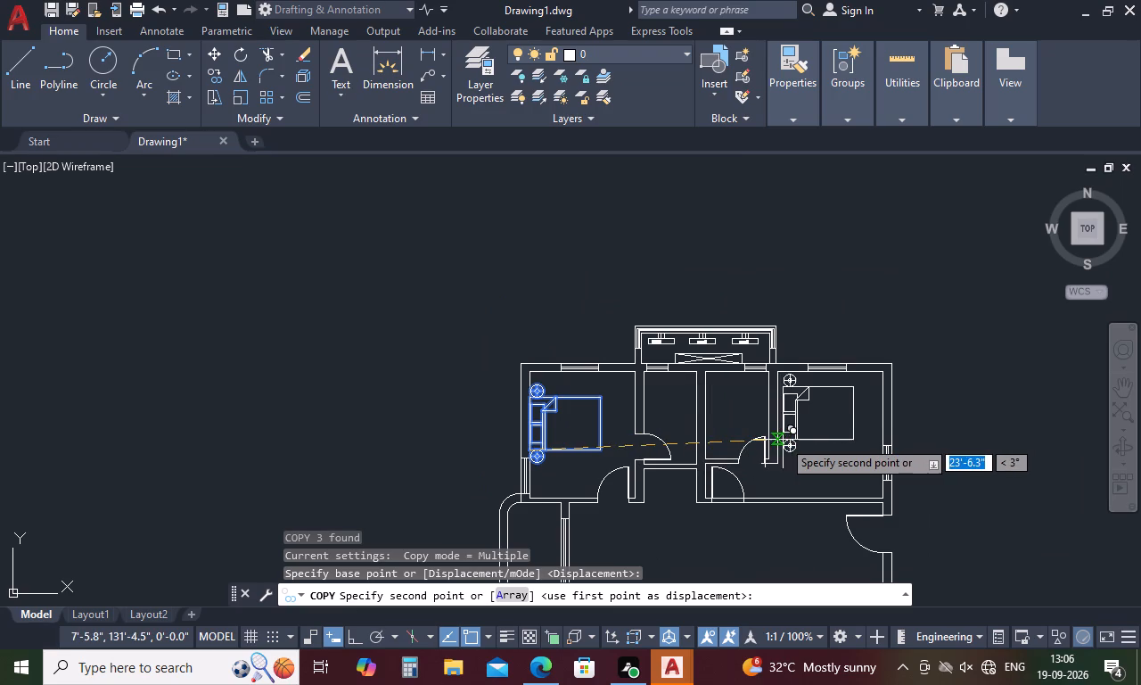
pyautogui.scroll(3, 783, 440)
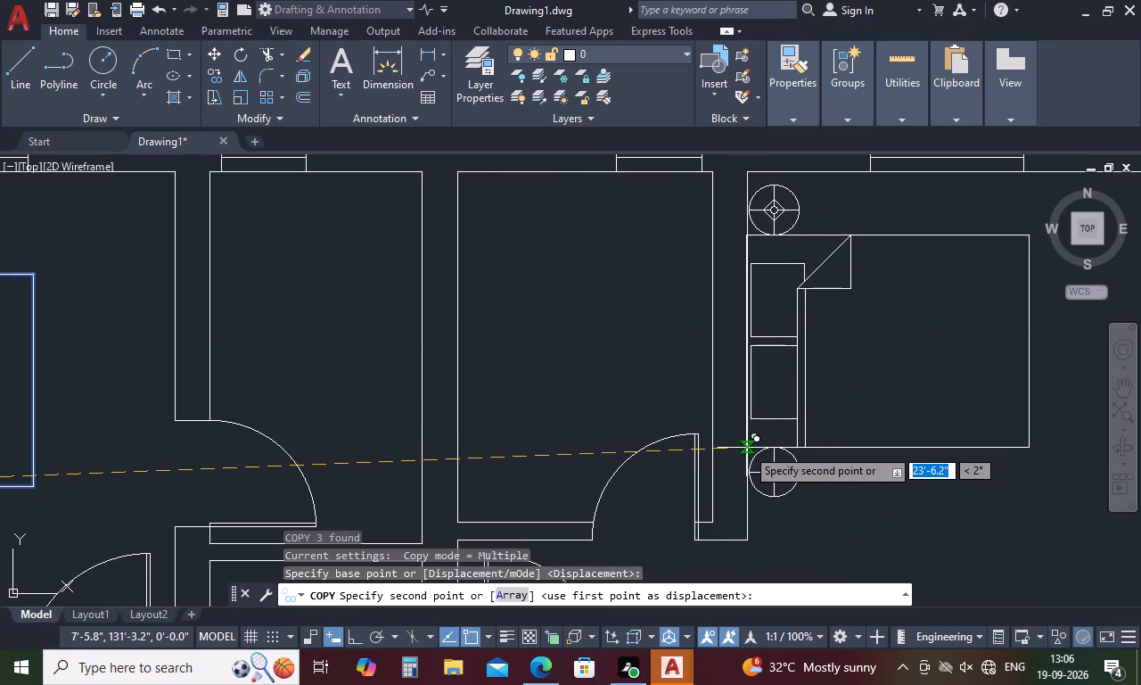
pyautogui.click(748, 444)
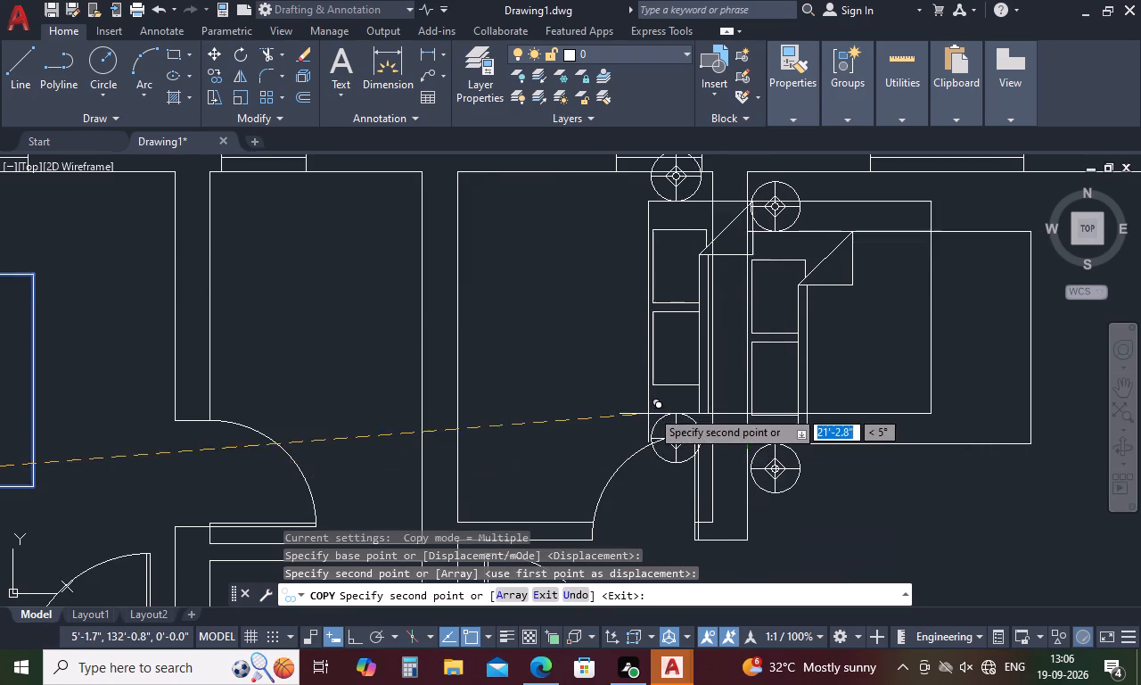
# Copy the same bed set into the open floor of the bottom-left bedroom.
pyautogui.scroll(-6, 655, 403)
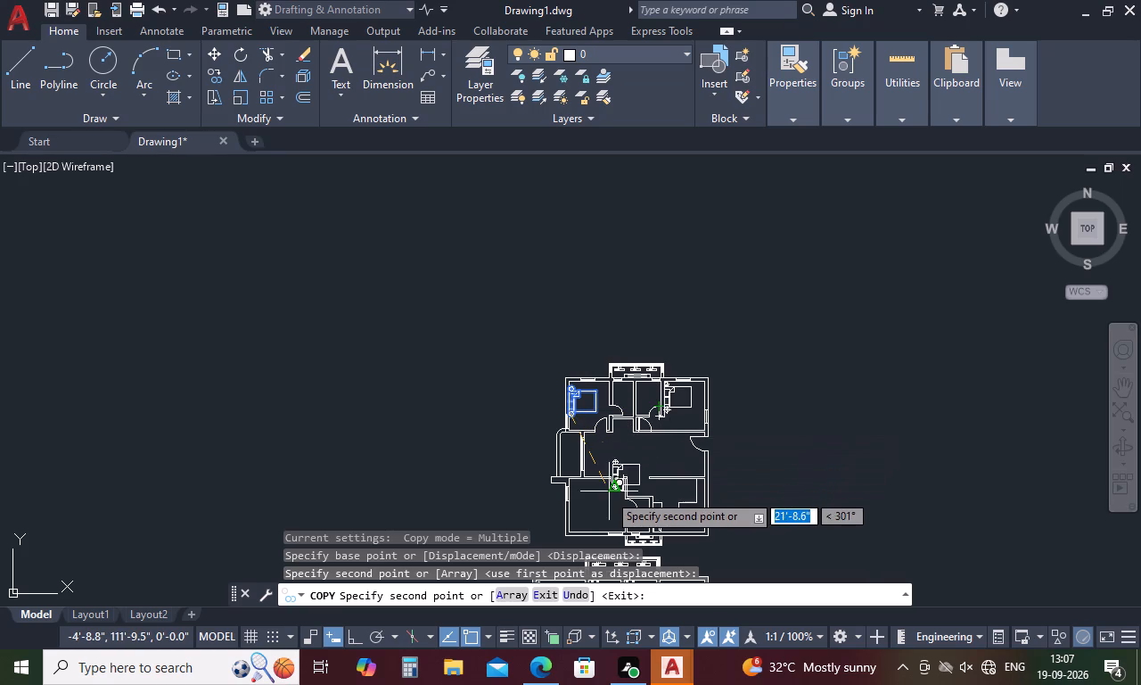
pyautogui.scroll(-1, 607, 455)
pyautogui.scroll(4, 604, 505)
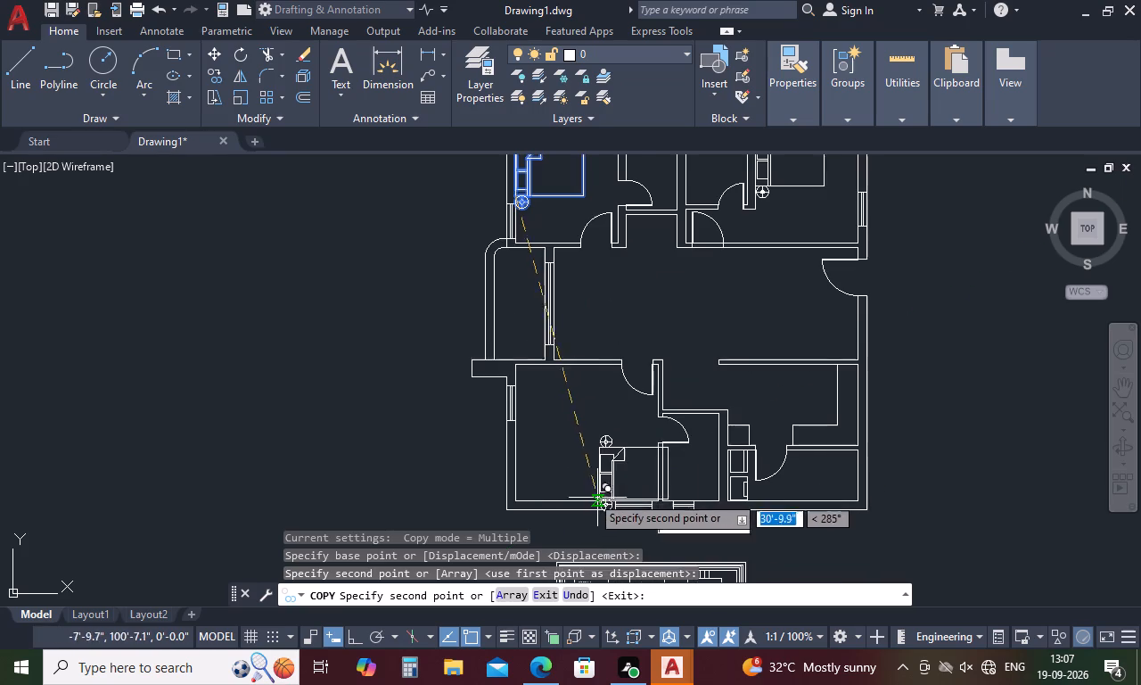
pyautogui.click(562, 460)
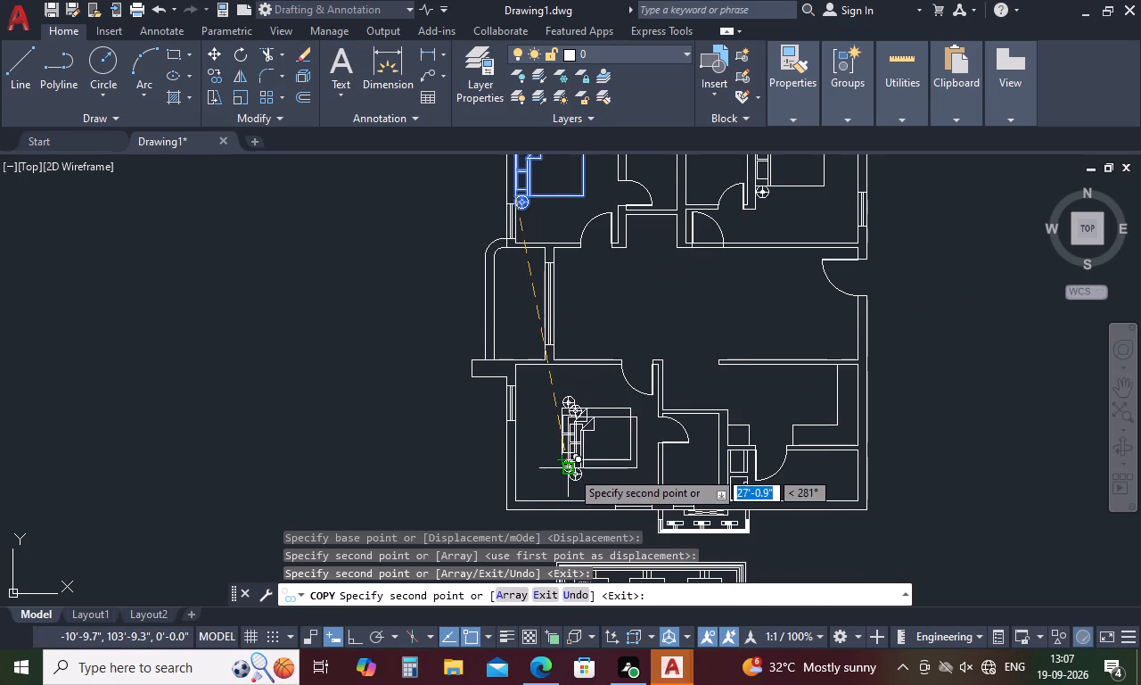
pyautogui.press('space')
# Rotate the bottom-left bedroom's bed set 90° counterclockwise so its headboard faces the bottom wall.
pyautogui.click(571, 457)
pyautogui.rightClick(571, 457)
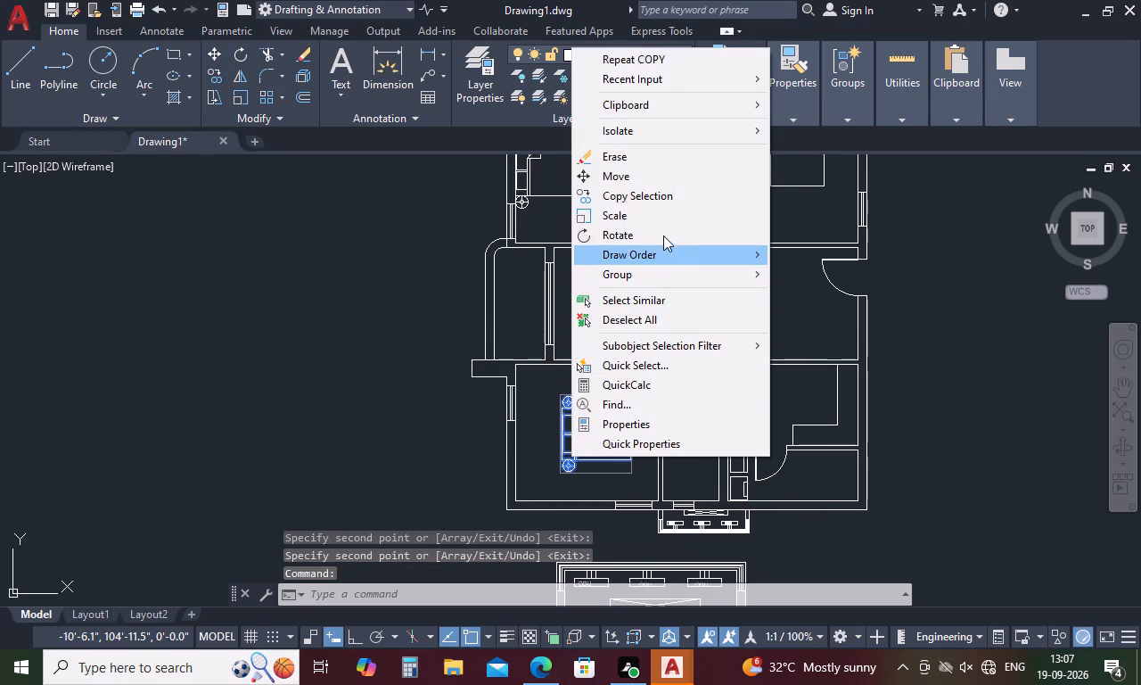
pyautogui.click(664, 231)
pyautogui.click(562, 461)
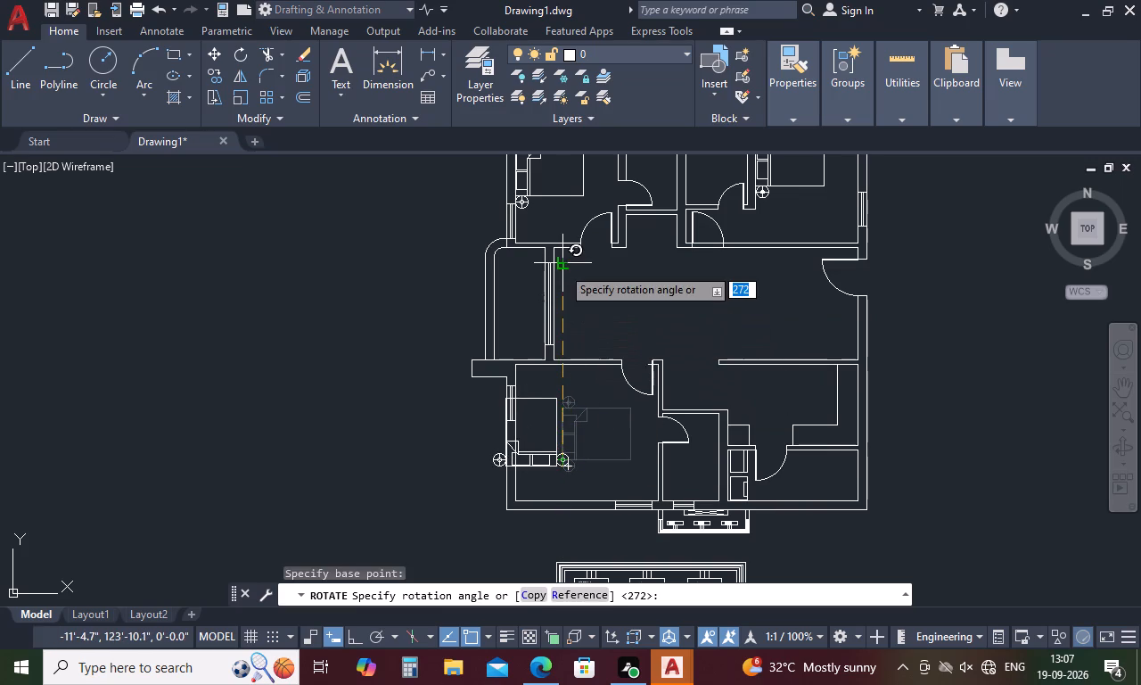
pyautogui.click(562, 267)
# Move the rotated bed set inside the bottom-left bedroom, with its headboard against the bottom wall.
pyautogui.click(538, 467)
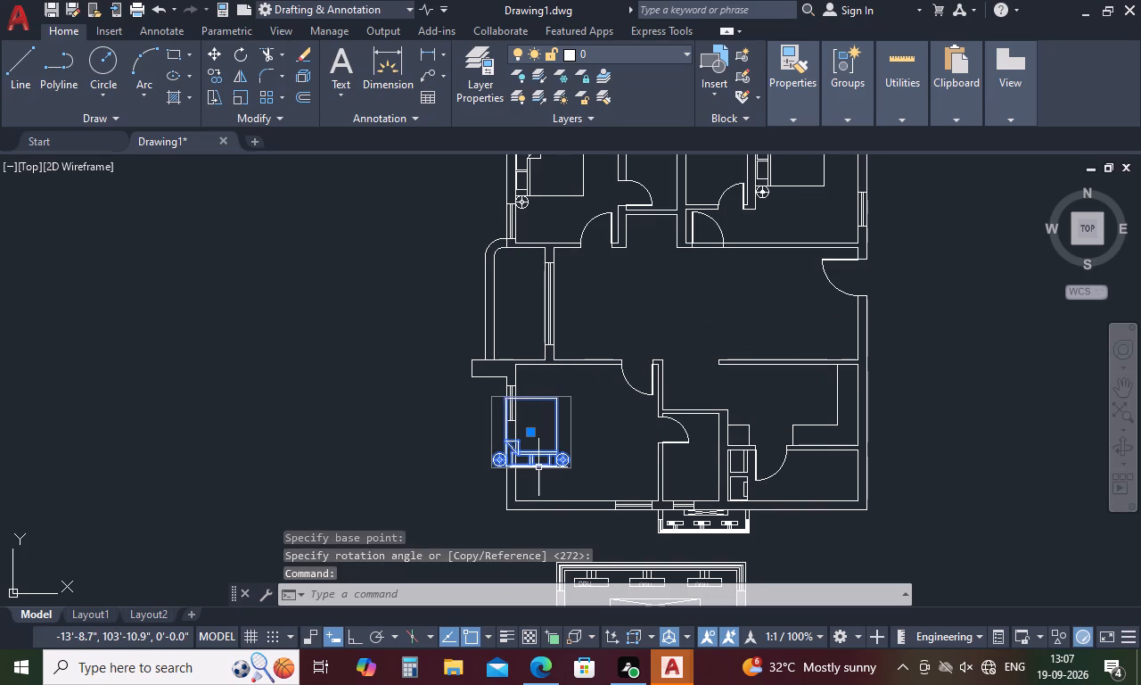
pyautogui.write('M')
pyautogui.press('space')
pyautogui.scroll(3, 547, 473)
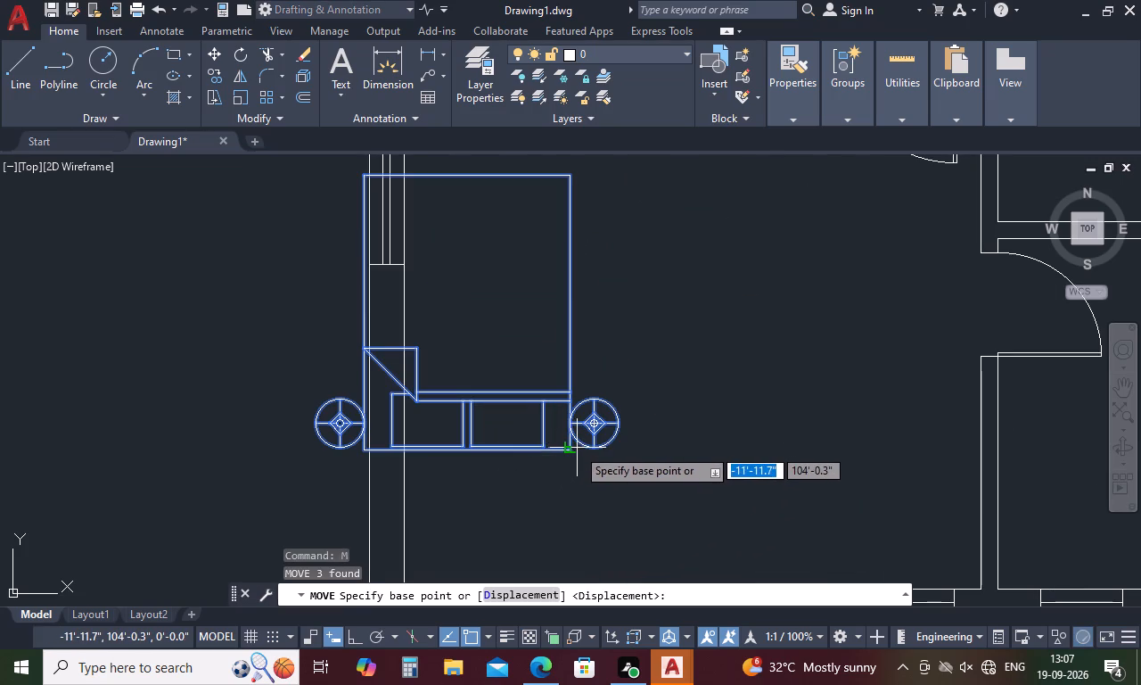
pyautogui.click(569, 451)
pyautogui.scroll(-3, 591, 395)
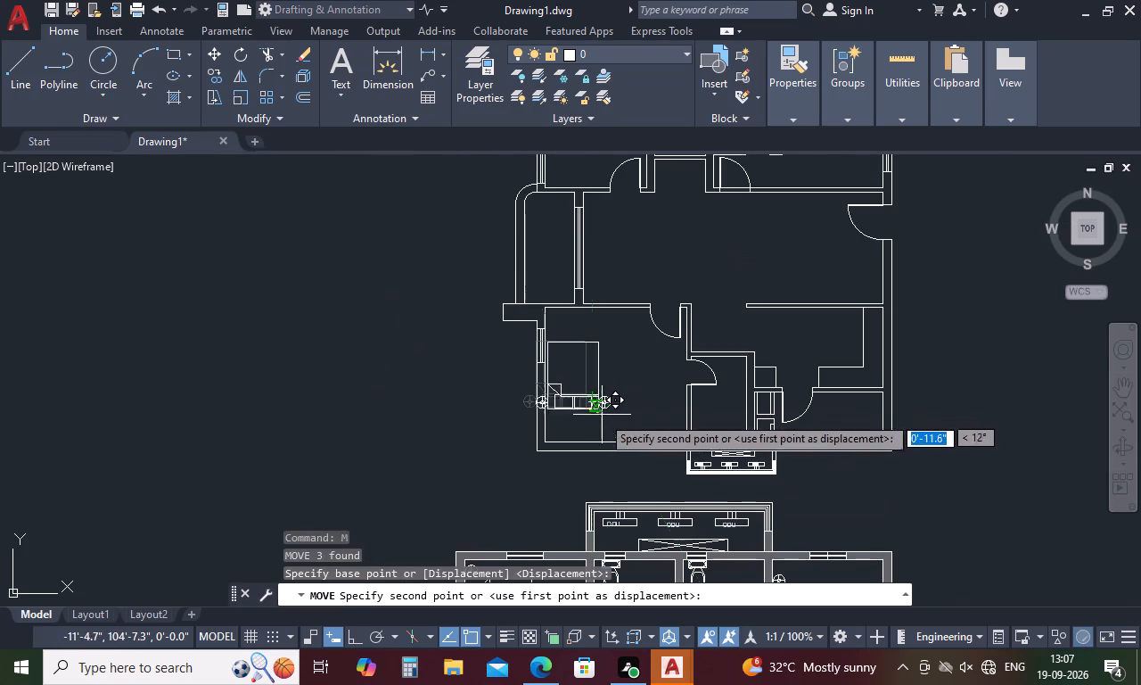
pyautogui.click(623, 438)
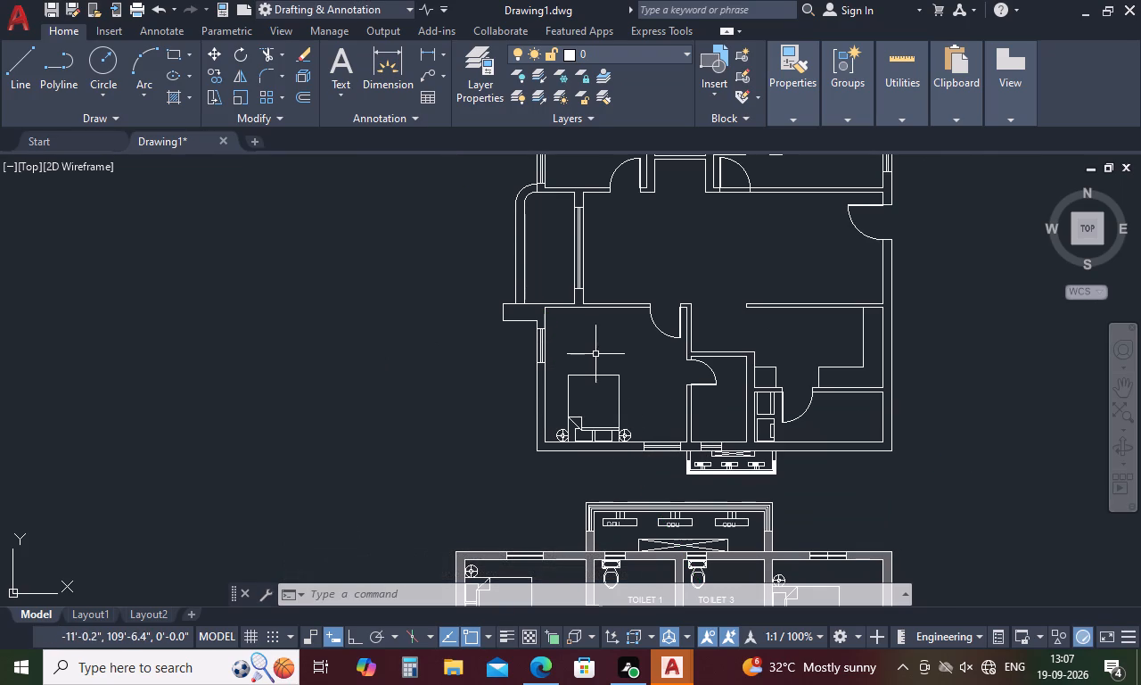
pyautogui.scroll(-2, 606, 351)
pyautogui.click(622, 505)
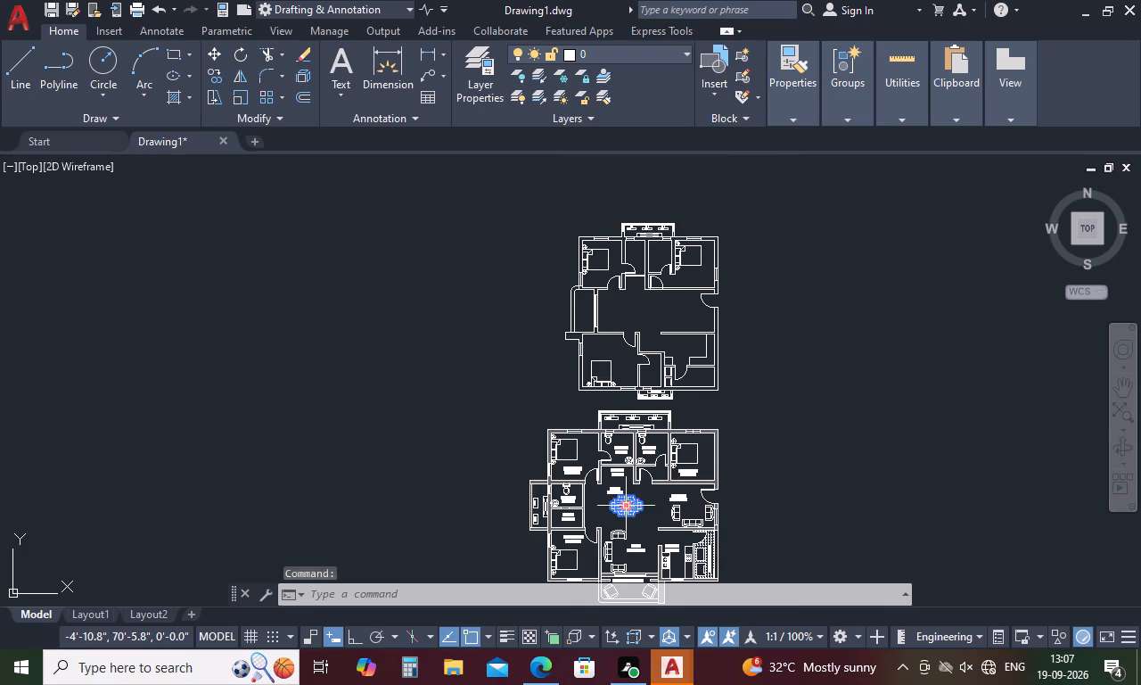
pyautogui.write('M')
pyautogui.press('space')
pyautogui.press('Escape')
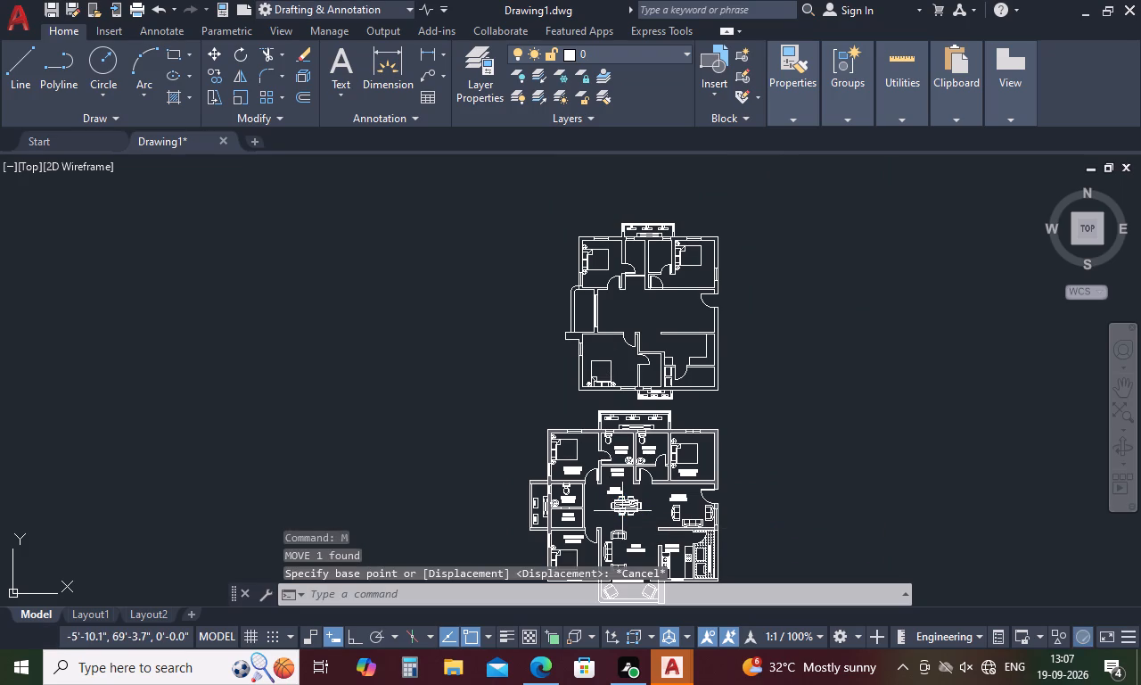
# Copy the dining table set from the furnished plan into the upper plan's central hall, below the small recess.
pyautogui.click(624, 506)
pyautogui.rightClick(624, 506)
pyautogui.click(645, 364)
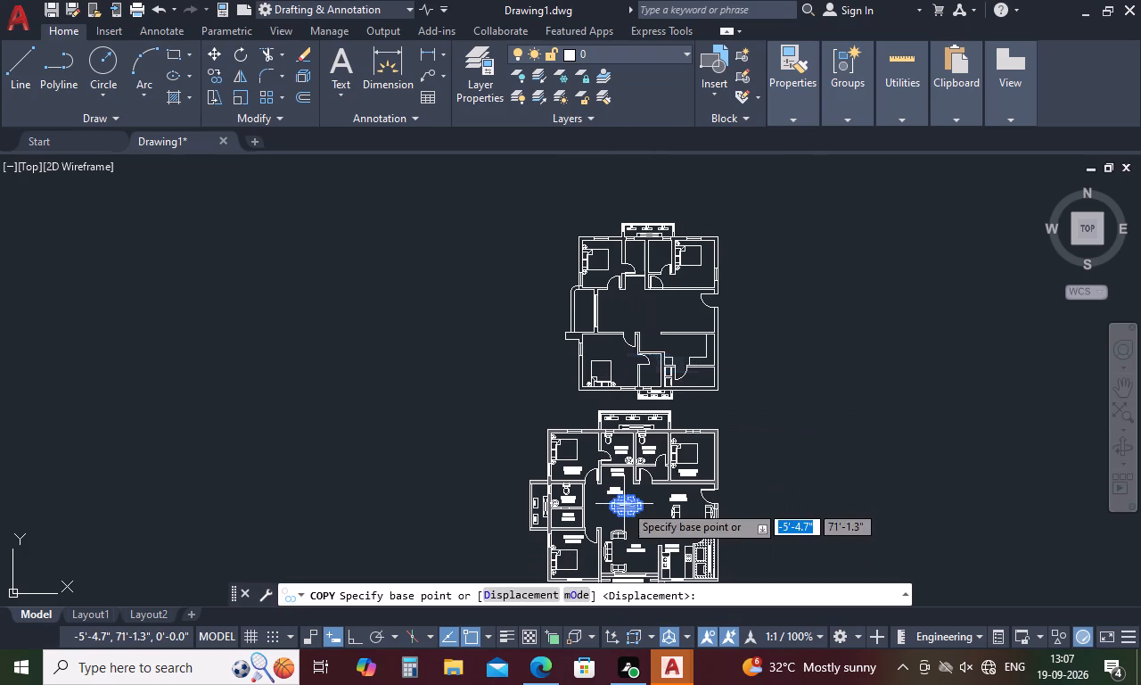
pyautogui.click(624, 508)
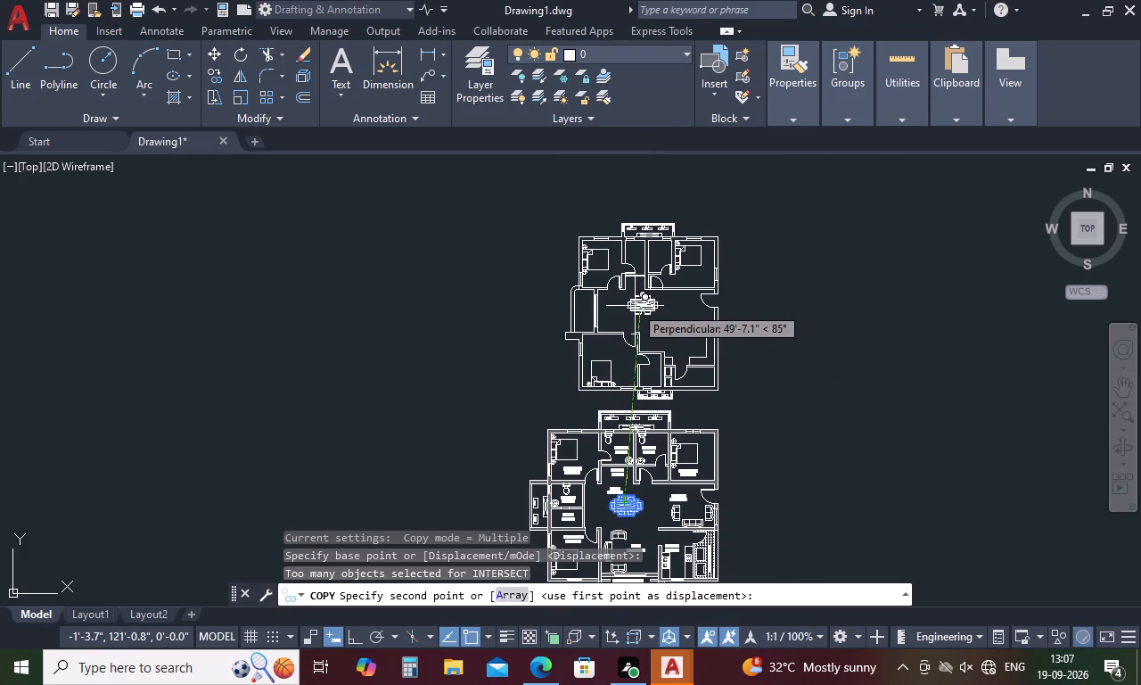
pyautogui.click(635, 306)
pyautogui.press('space')
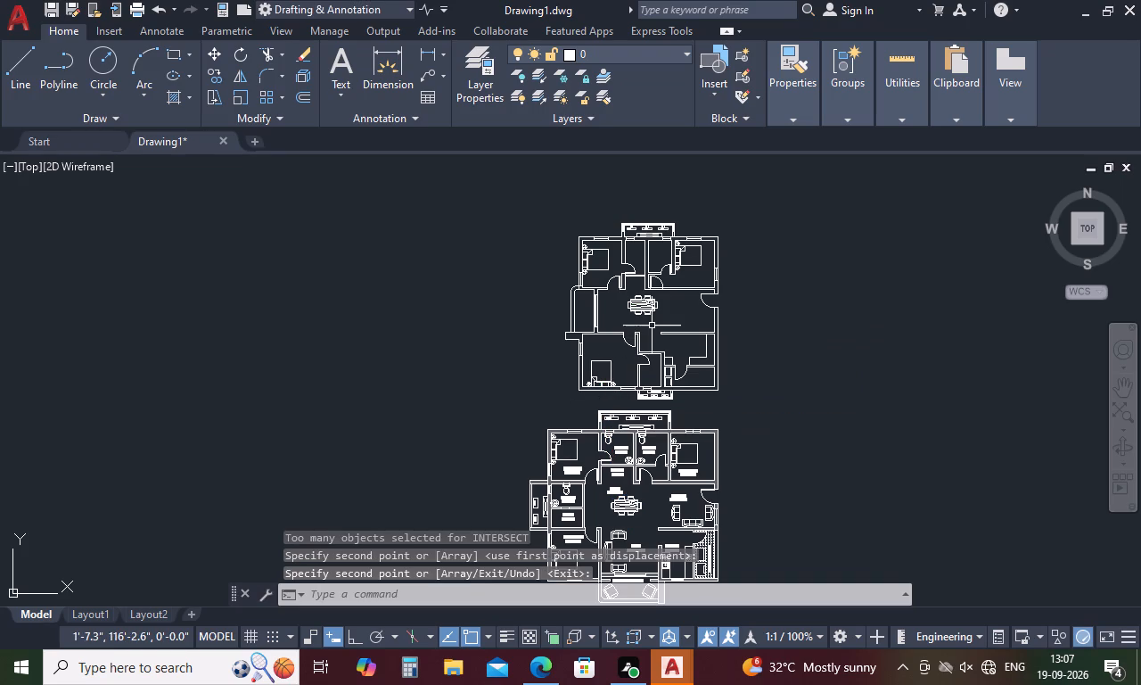
# Move the copied dining table set slightly down within the central hall.
pyautogui.click(652, 310)
pyautogui.write('M')
pyautogui.press('space')
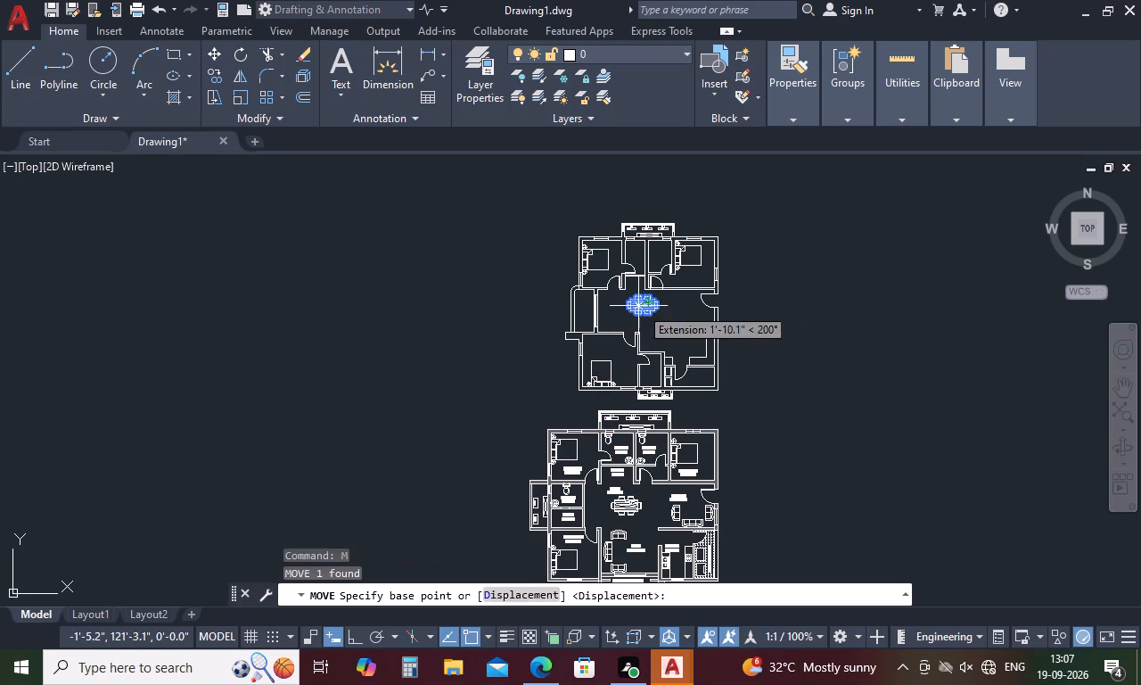
pyautogui.click(638, 306)
pyautogui.click(637, 310)
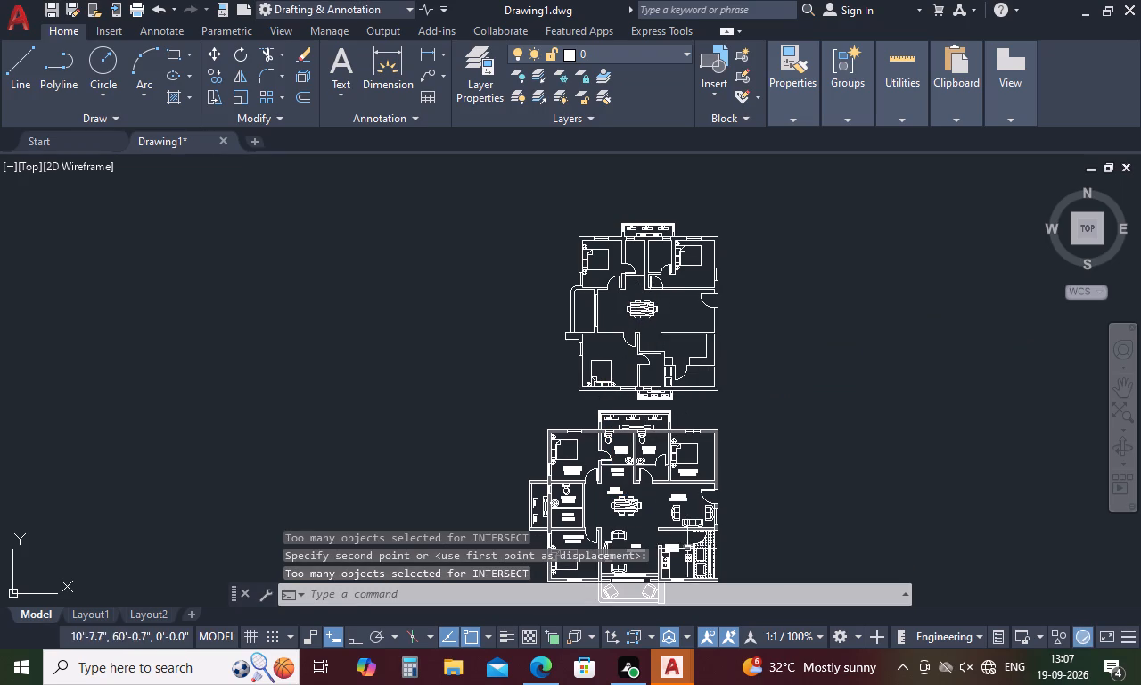
# Copy the three-sofa set from the furnished plan's drawing room into the upper plan's hall, beside the dining table above the kitchen wall.
pyautogui.scroll(4, 693, 541)
pyautogui.moveTo(784, 372); pyautogui.dragTo(649, 440)
pyautogui.click(672, 423)
pyautogui.click(546, 379)
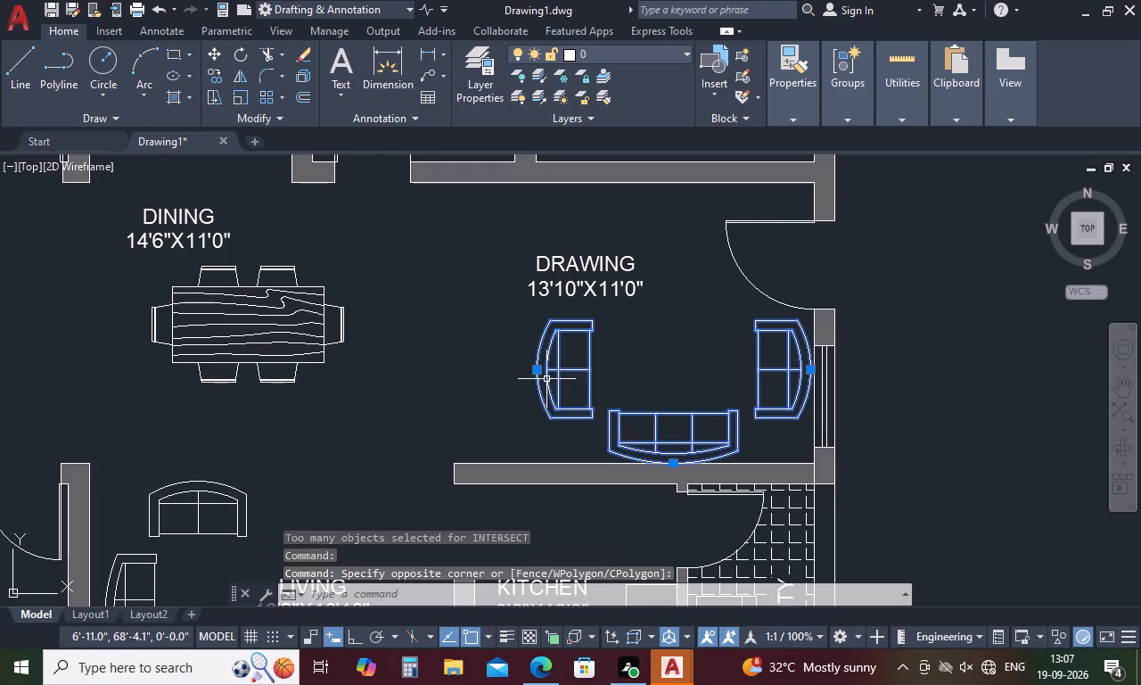
pyautogui.rightClick(564, 392)
pyautogui.click(665, 389)
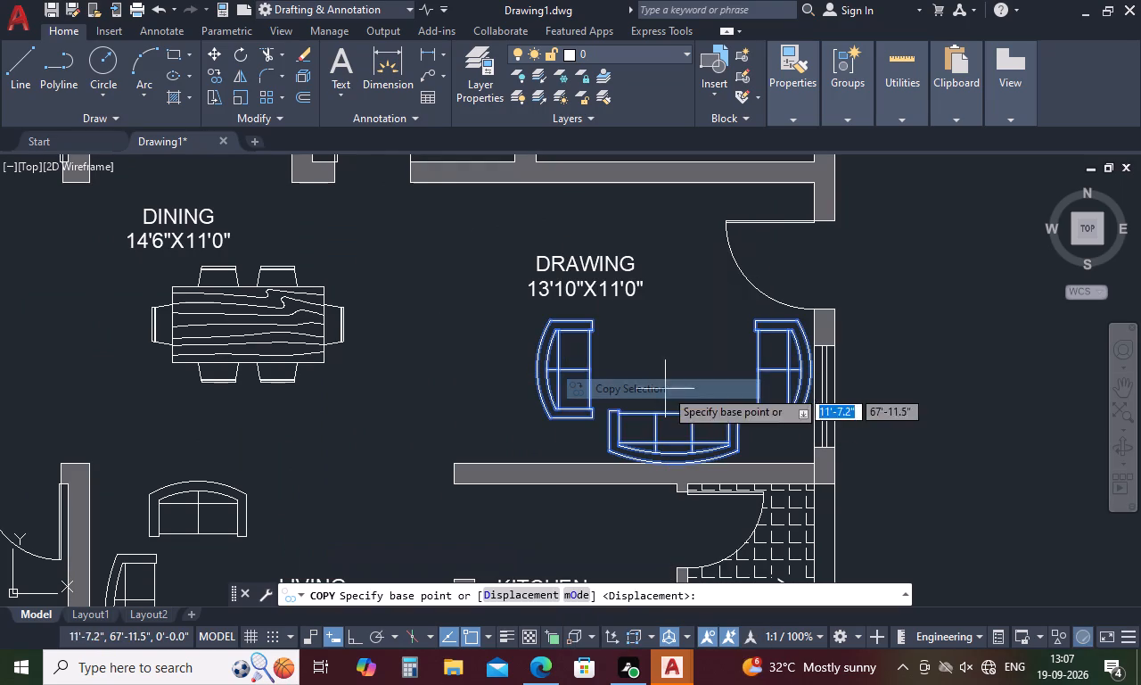
pyautogui.click(588, 322)
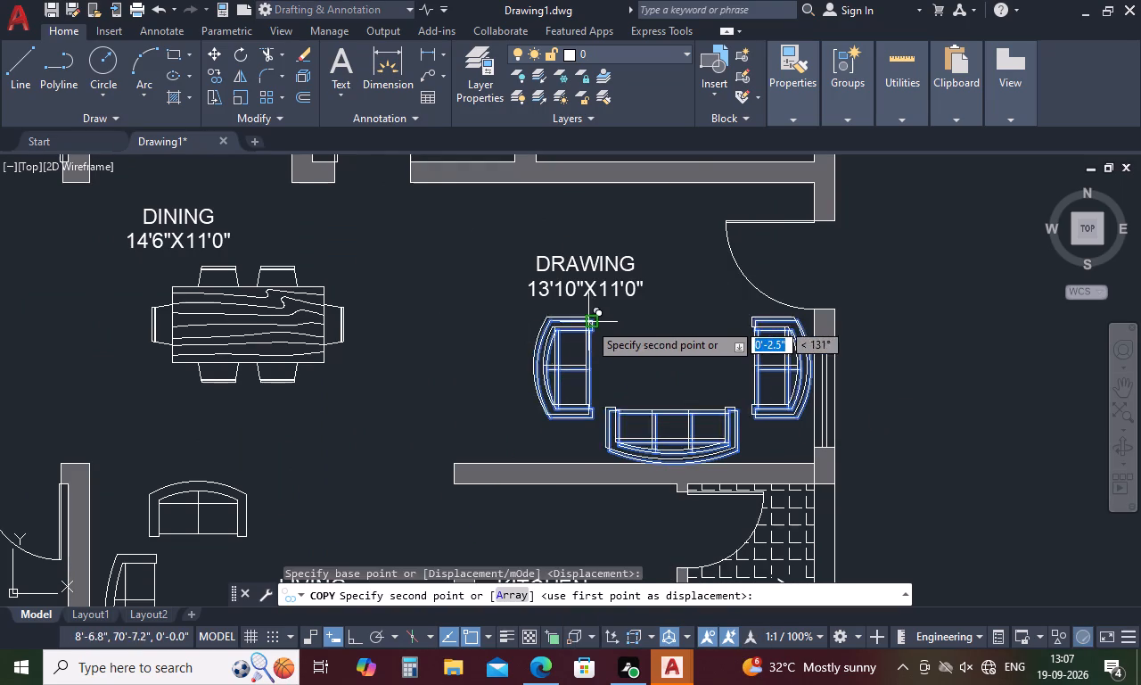
pyautogui.scroll(-4, 589, 427)
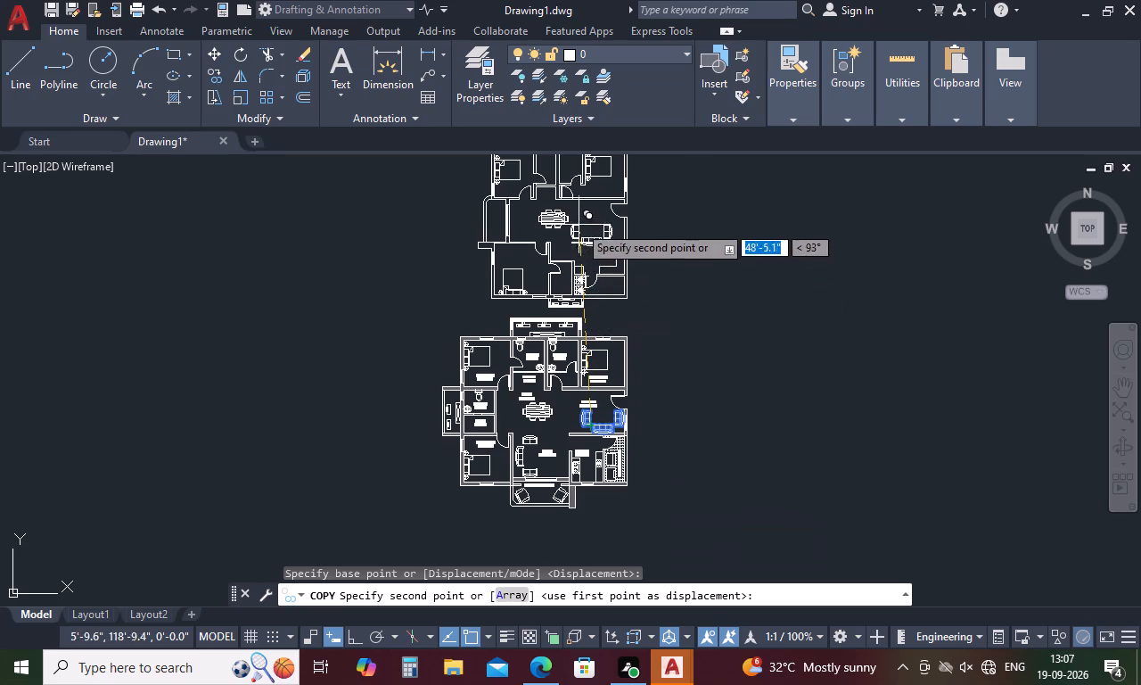
pyautogui.scroll(2, 582, 220)
pyautogui.click(582, 220)
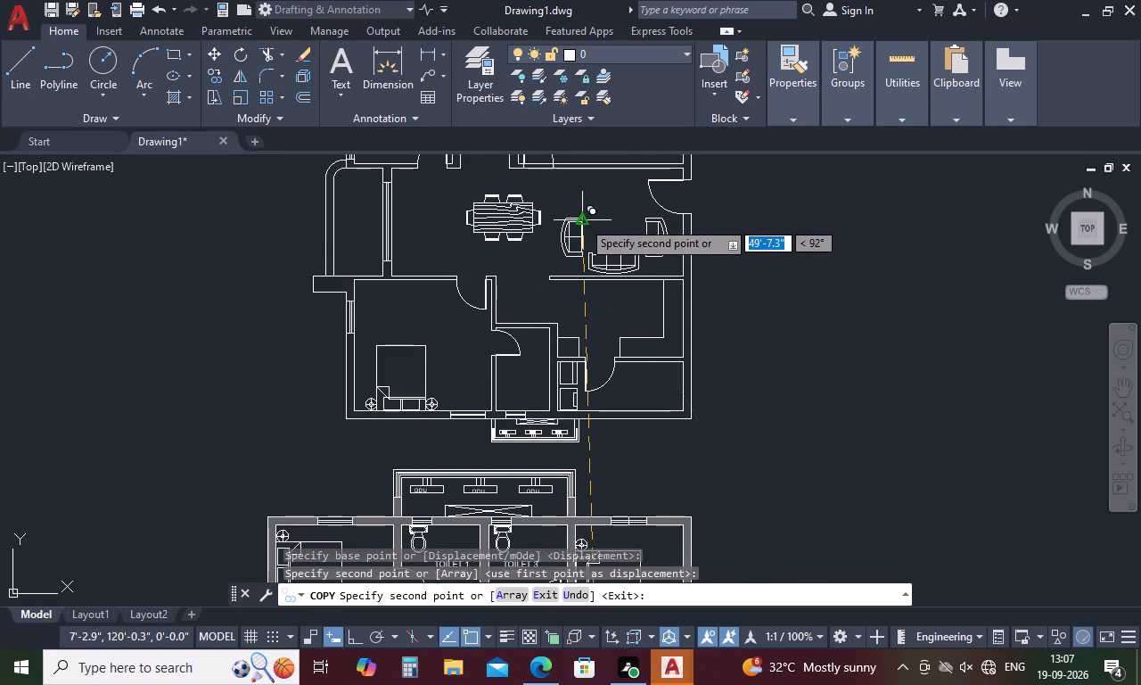
pyautogui.press('space')
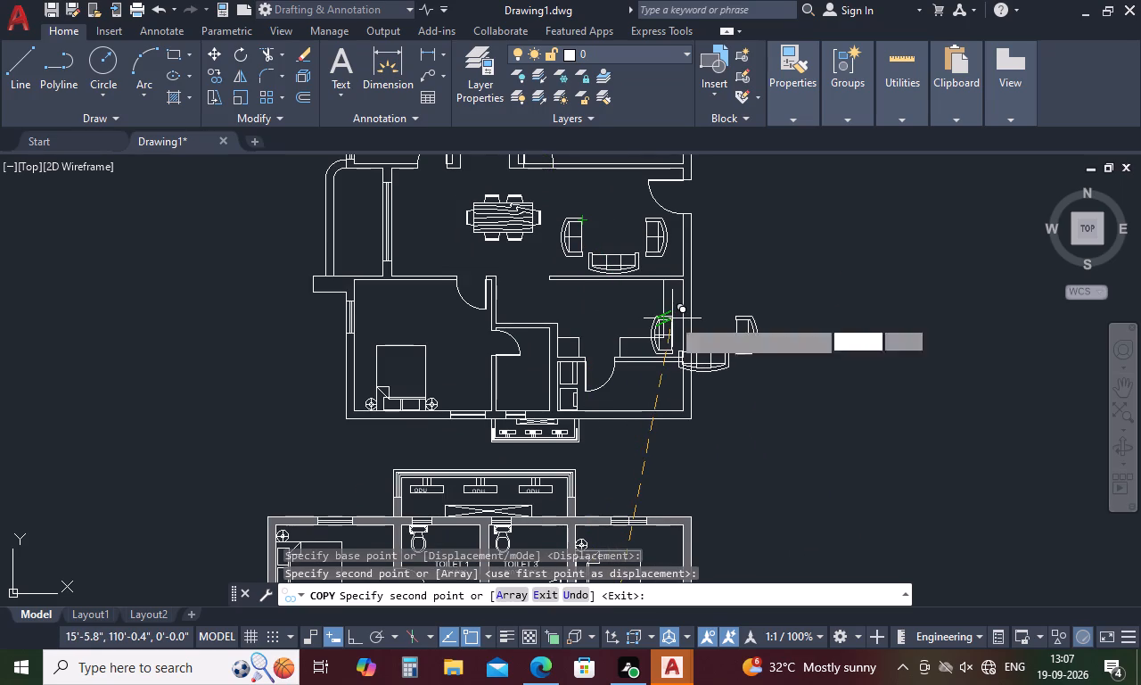
# Copy the cooking hob from the furnished plan's kitchen onto the vertical counter along the upper plan kitchen's outer wall.
pyautogui.scroll(-3, 547, 307)
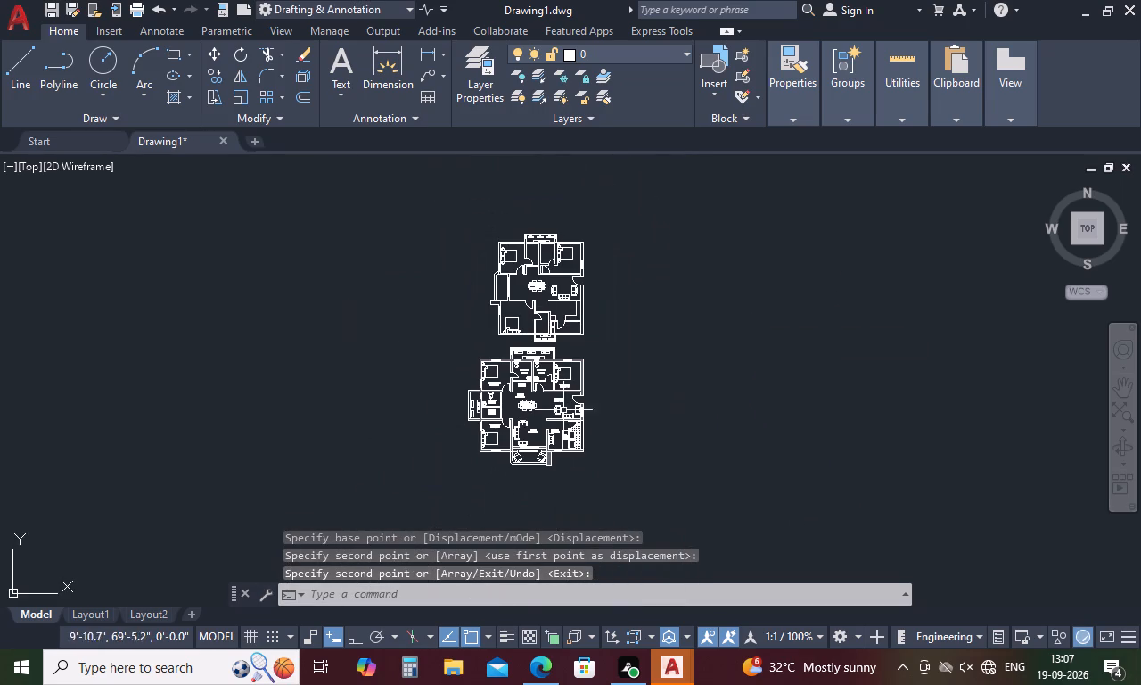
pyautogui.scroll(3, 554, 445)
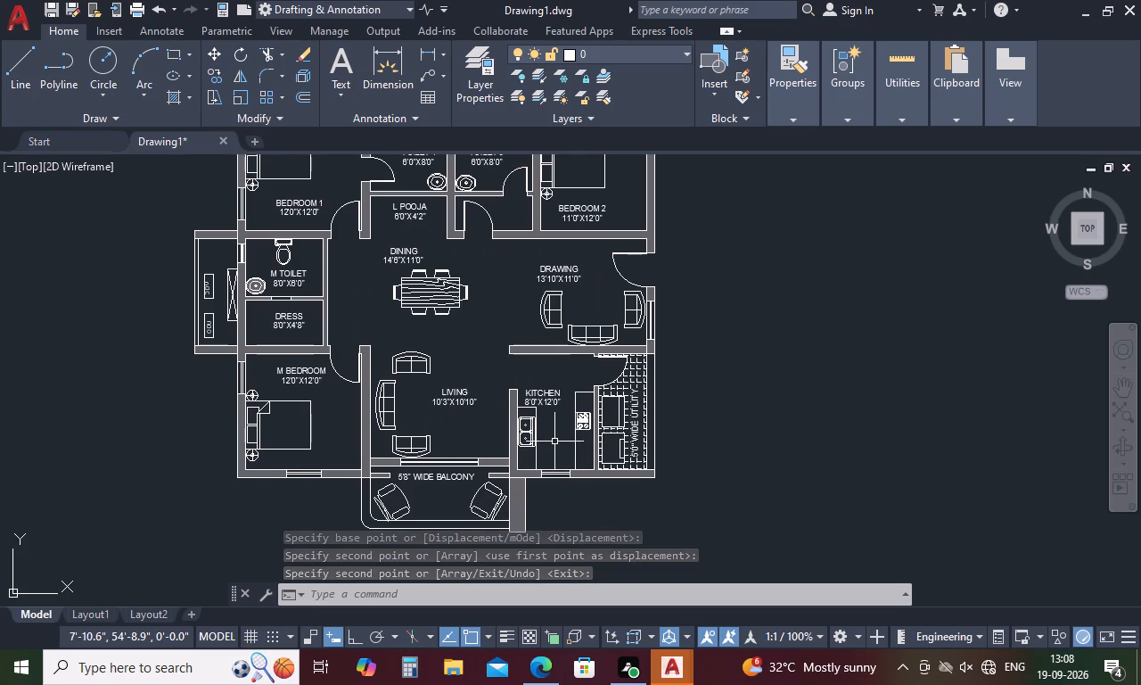
pyautogui.click(586, 414)
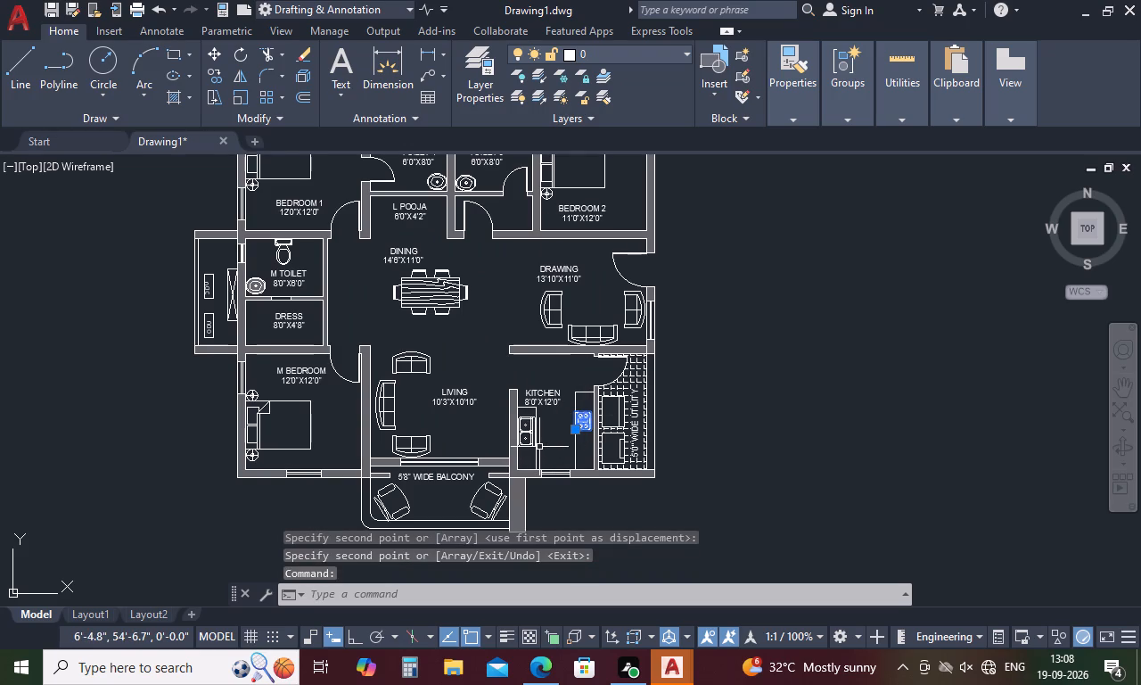
pyautogui.rightClick(539, 447)
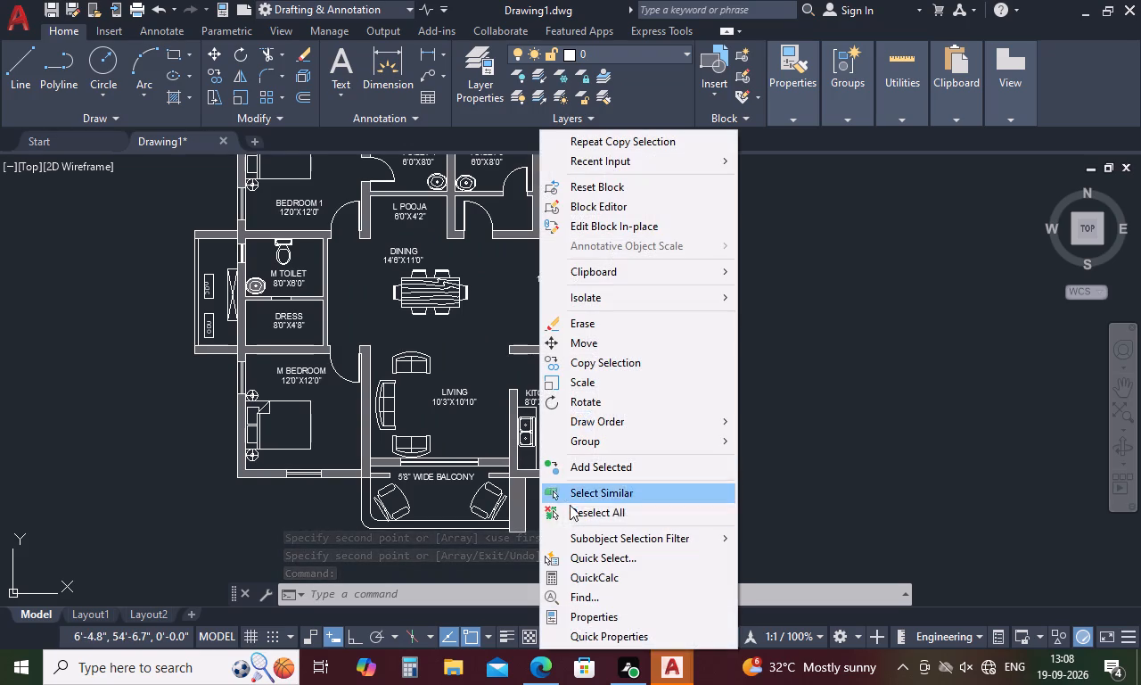
pyautogui.click(604, 367)
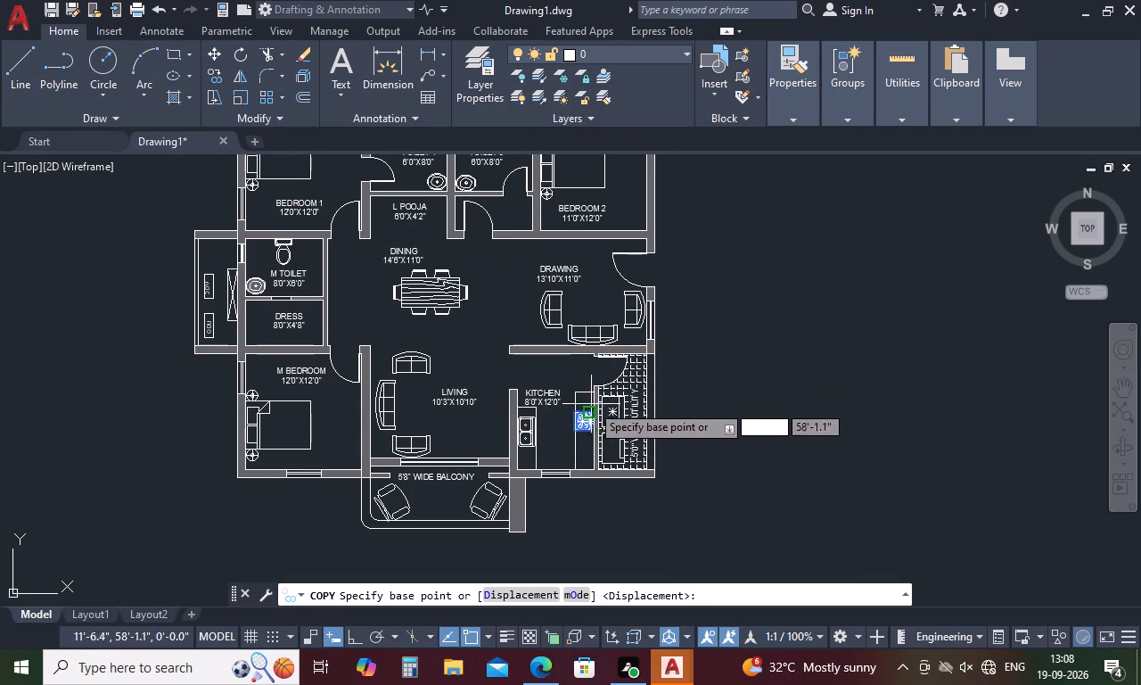
pyautogui.click(583, 426)
pyautogui.scroll(-3, 599, 497)
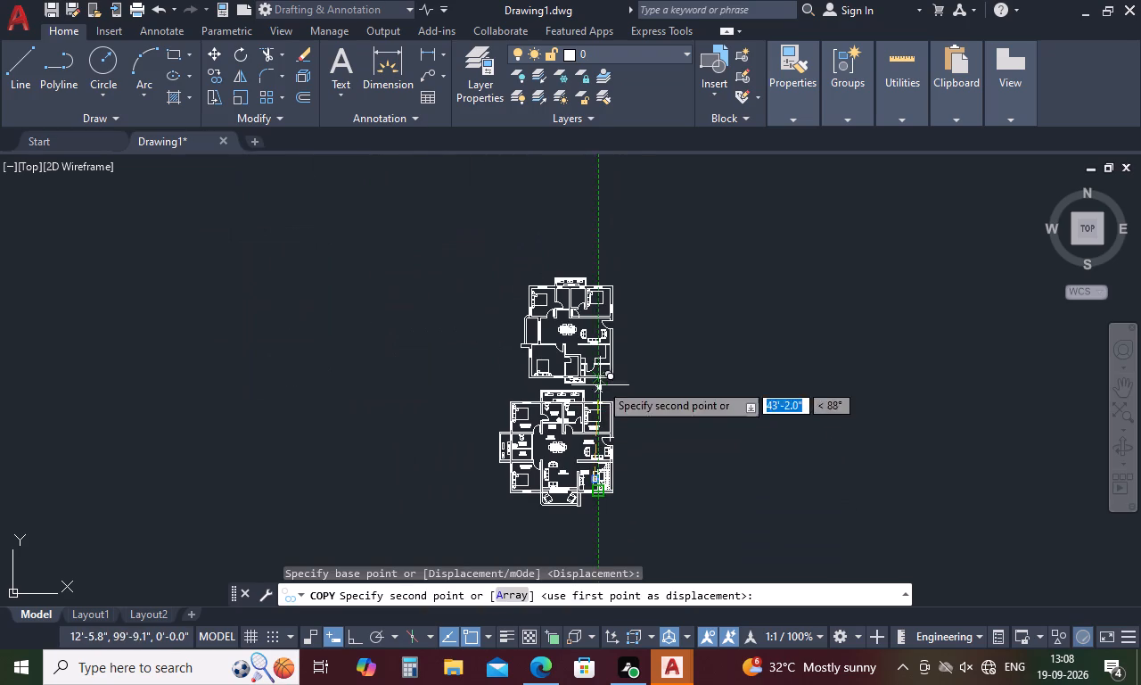
pyautogui.scroll(4, 600, 376)
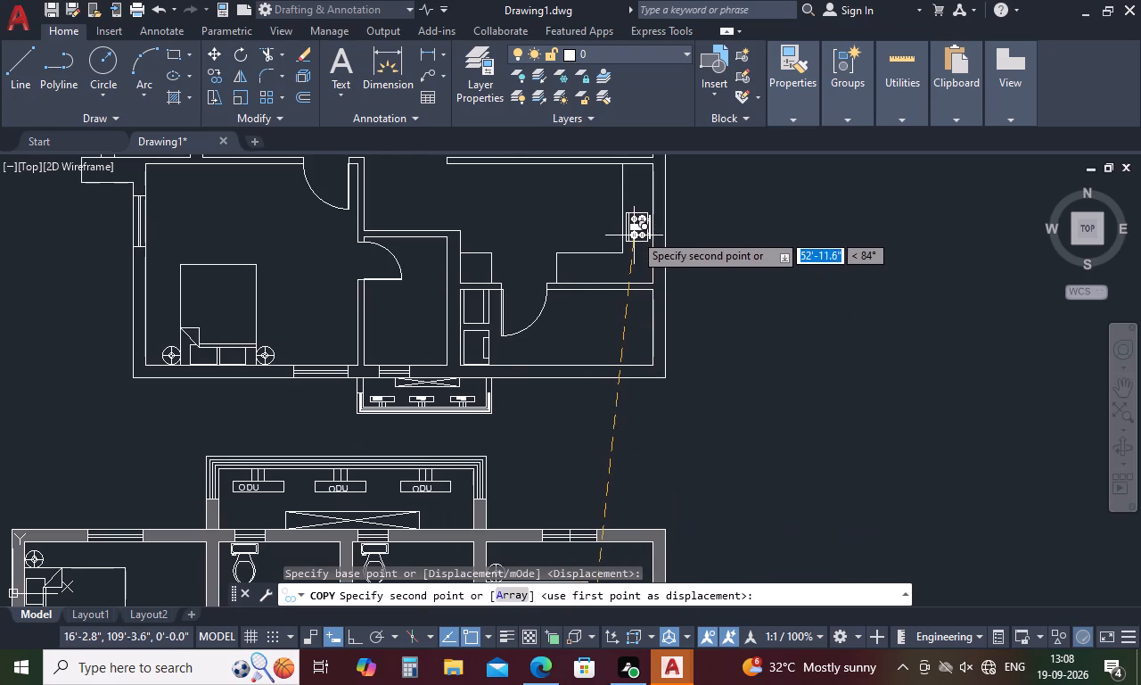
pyautogui.click(634, 232)
pyautogui.scroll(-4, 611, 290)
pyautogui.press('space')
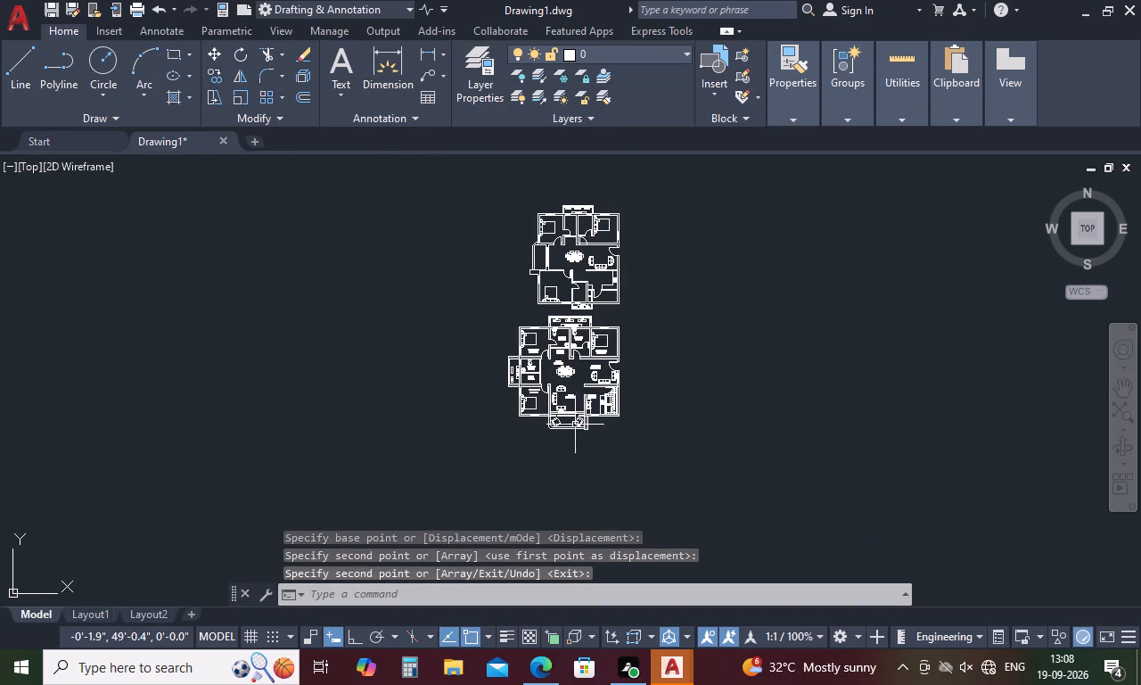
# Copy the double-bowl sink from the furnished plan's kitchen to the upper plan kitchen's lower counter, beside the utility door.
pyautogui.scroll(-1, 573, 433)
pyautogui.scroll(4, 571, 442)
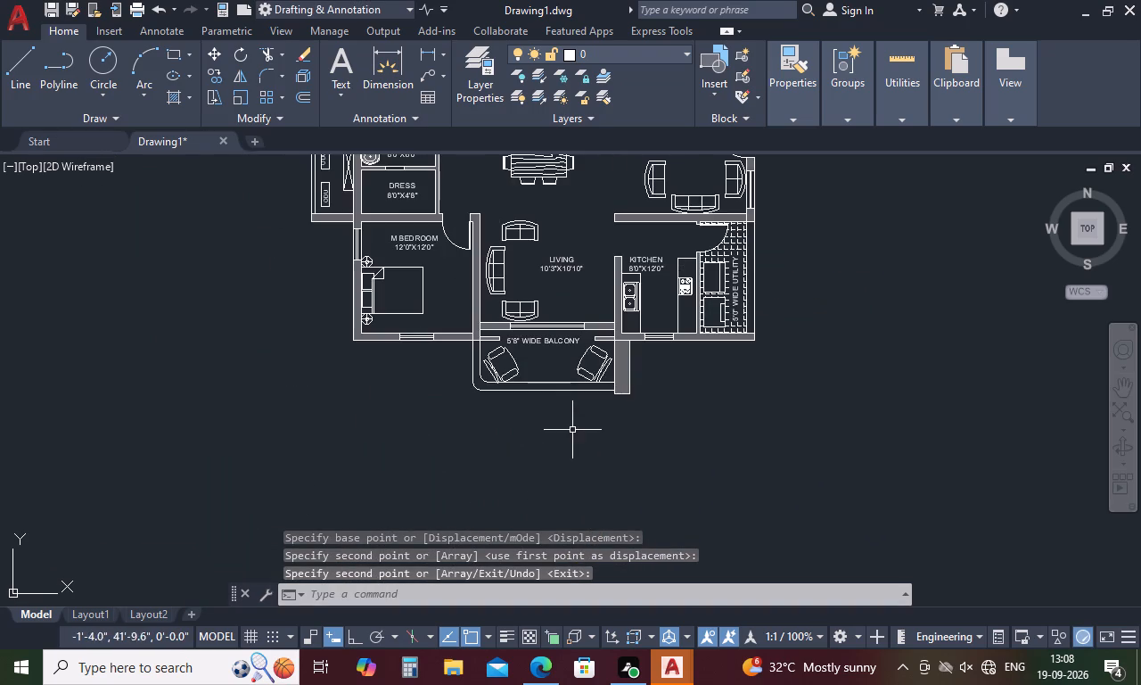
pyautogui.click(636, 302)
pyautogui.rightClick(608, 389)
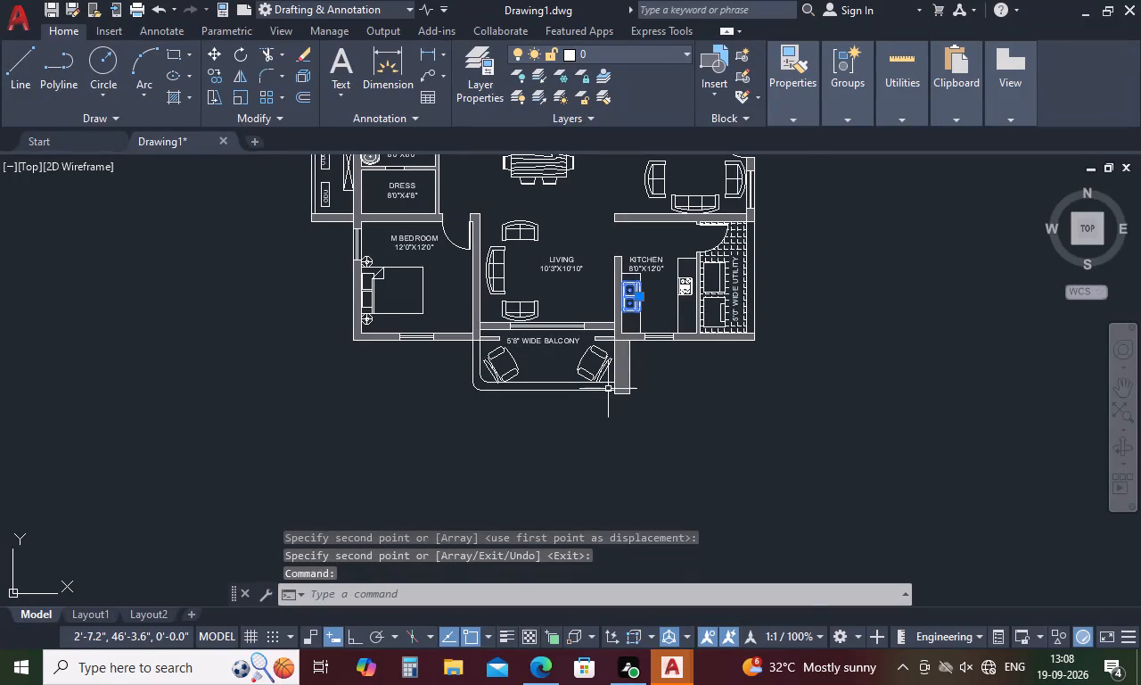
pyautogui.click(671, 367)
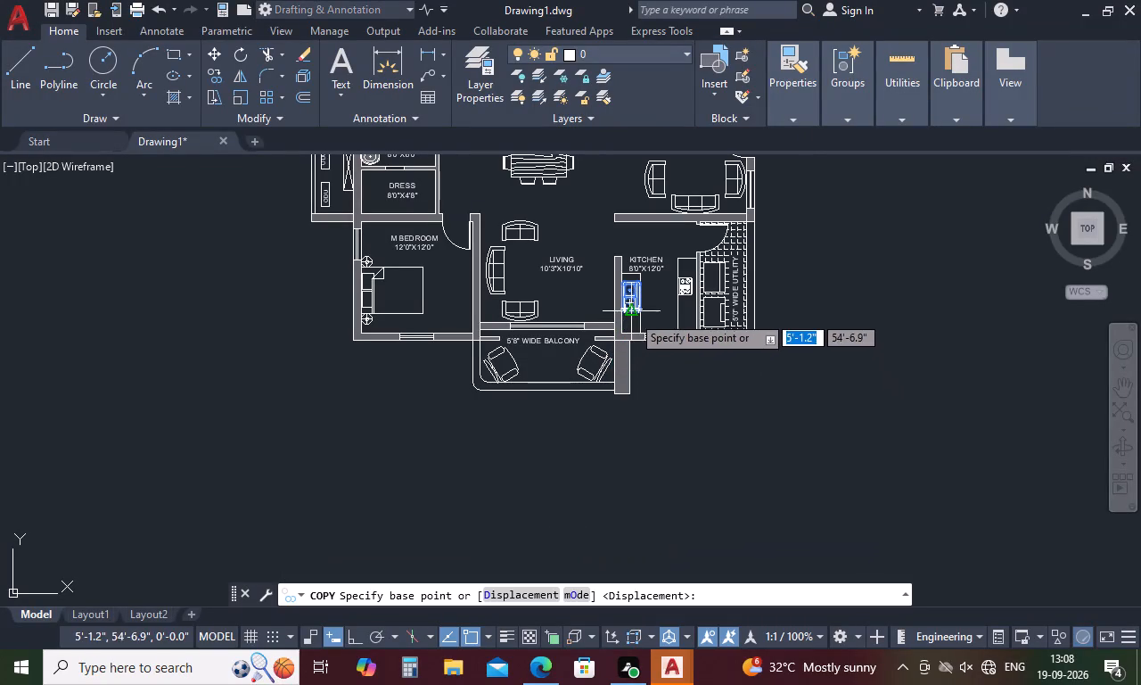
pyautogui.click(633, 313)
pyautogui.scroll(-4, 620, 473)
pyautogui.scroll(4, 616, 369)
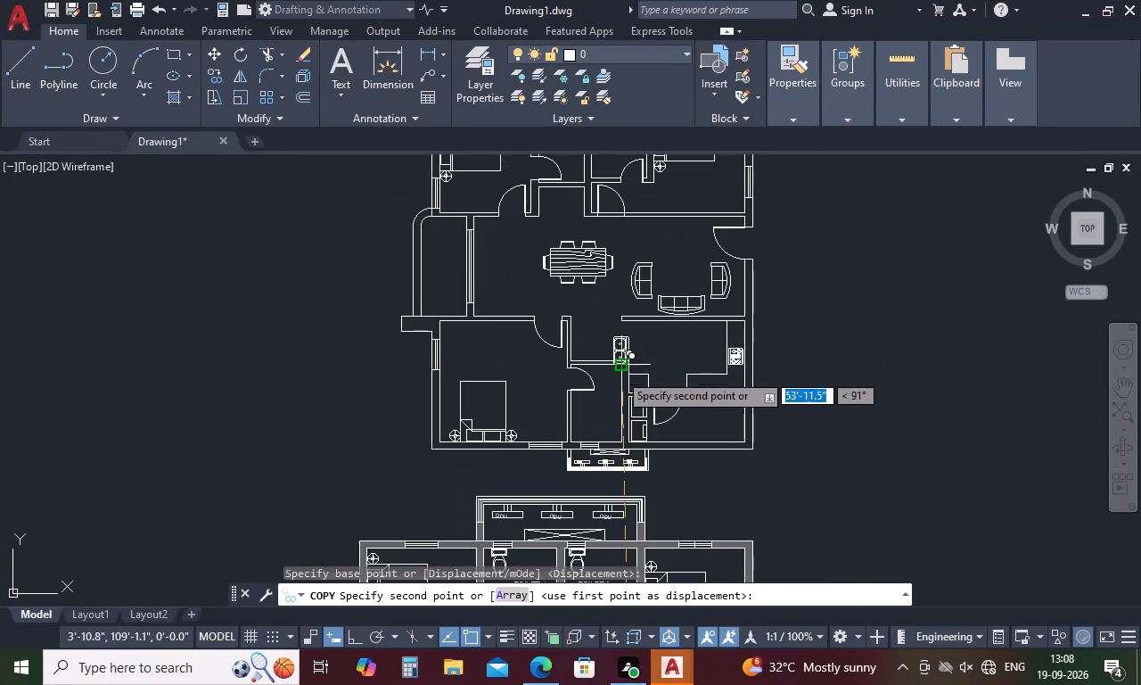
pyautogui.scroll(3, 687, 391)
pyautogui.click(716, 399)
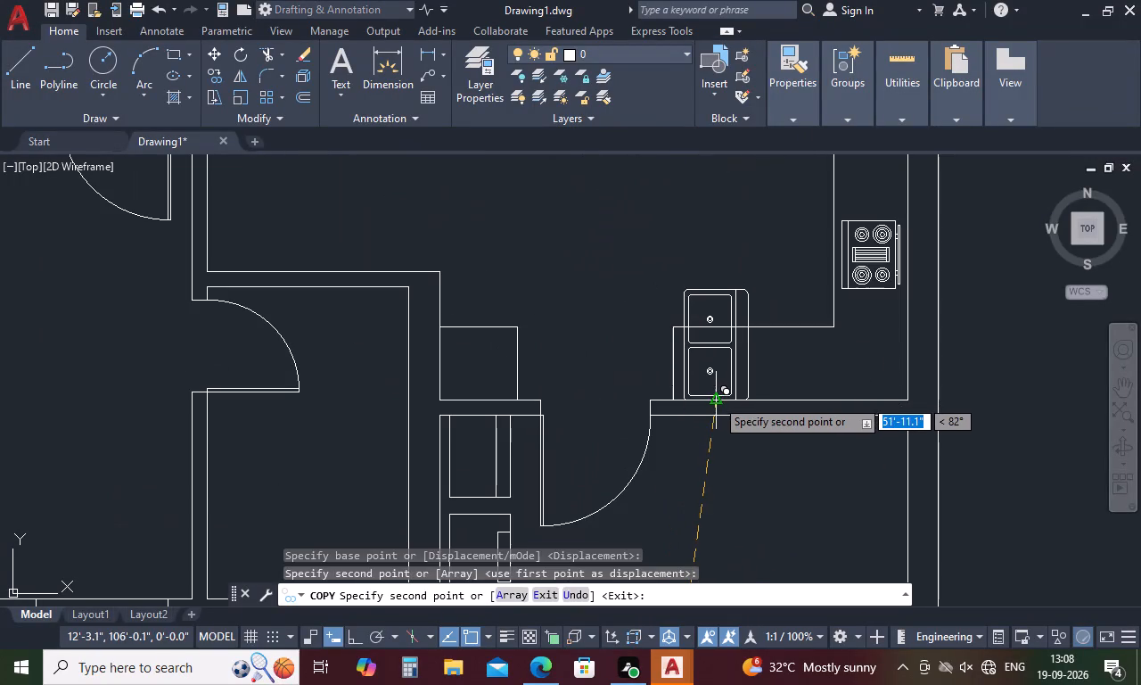
pyautogui.press('space')
# Rotate the copied double-bowl sink 90° counterclockwise so it runs along the lower kitchen counter.
pyautogui.click(733, 387)
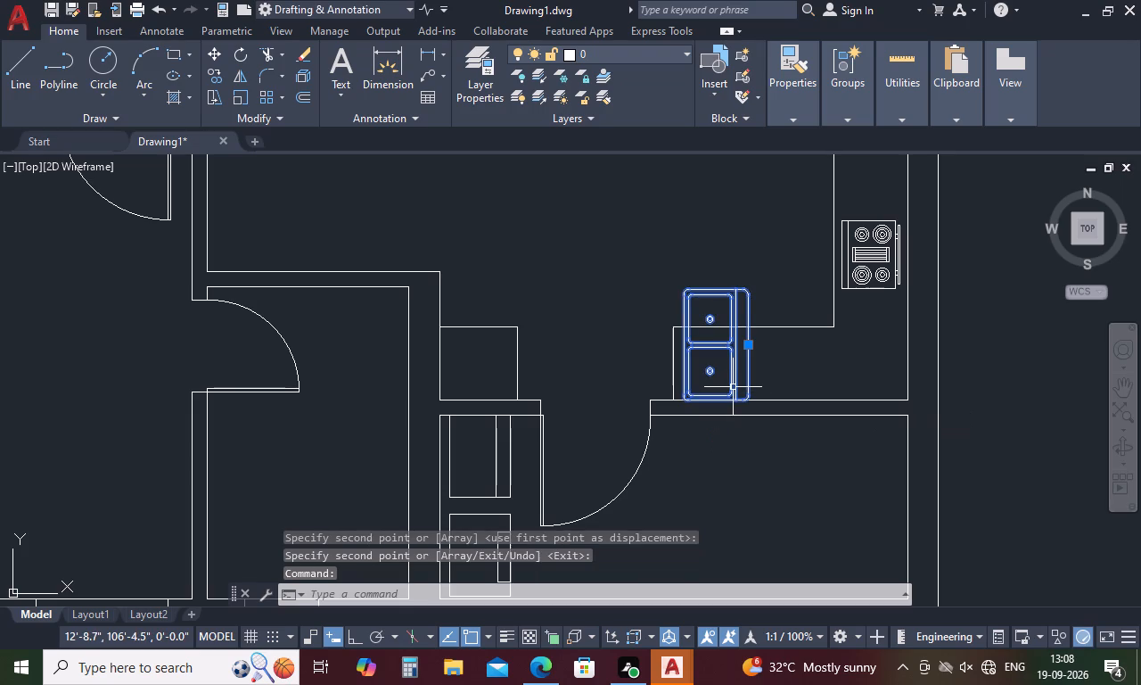
pyautogui.write('RO')
pyautogui.press('space')
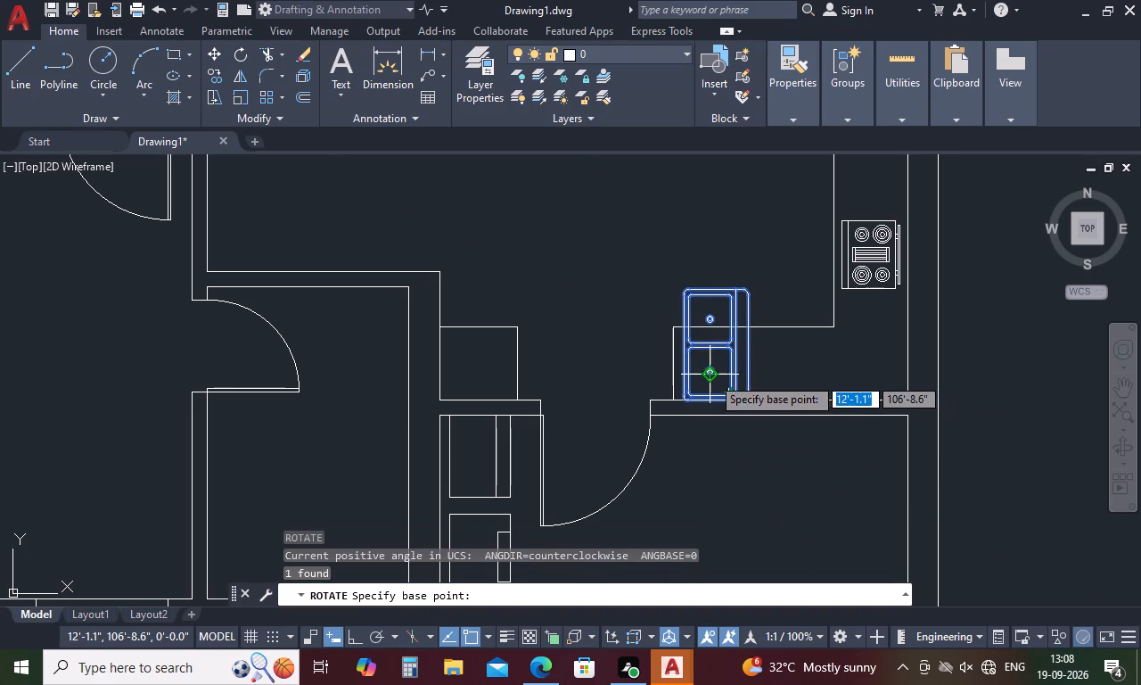
pyautogui.click(711, 376)
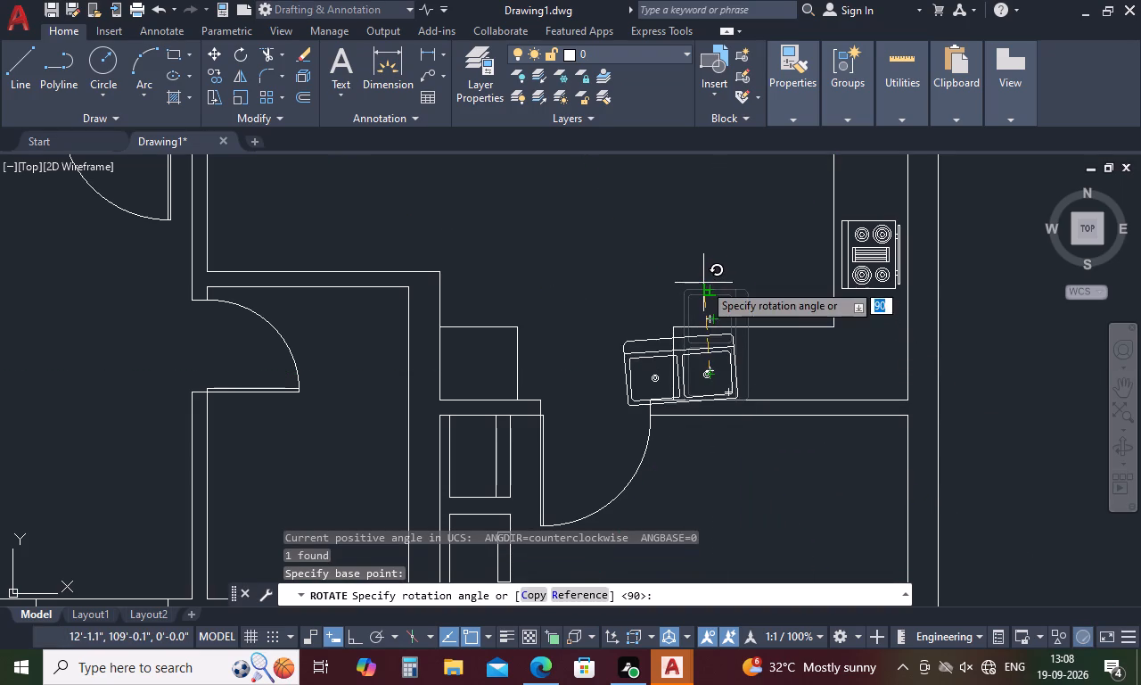
pyautogui.click(710, 276)
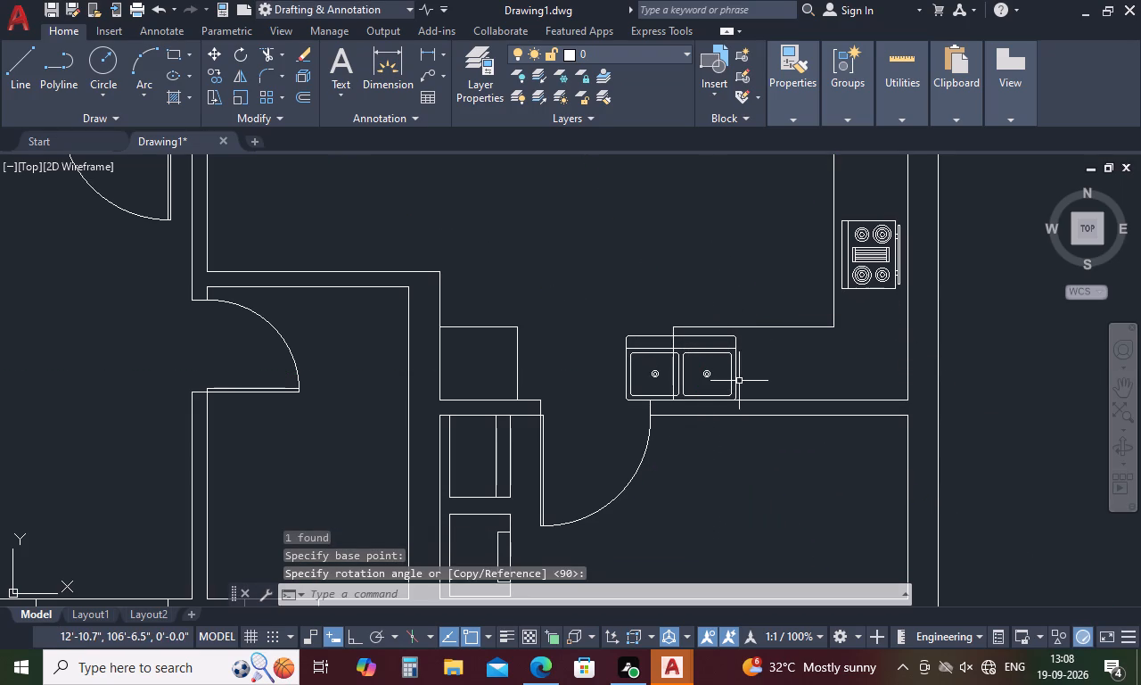
# Move the rotated sink right so it sits fully within the lower kitchen counter.
pyautogui.click(735, 381)
pyautogui.write('M')
pyautogui.press('space')
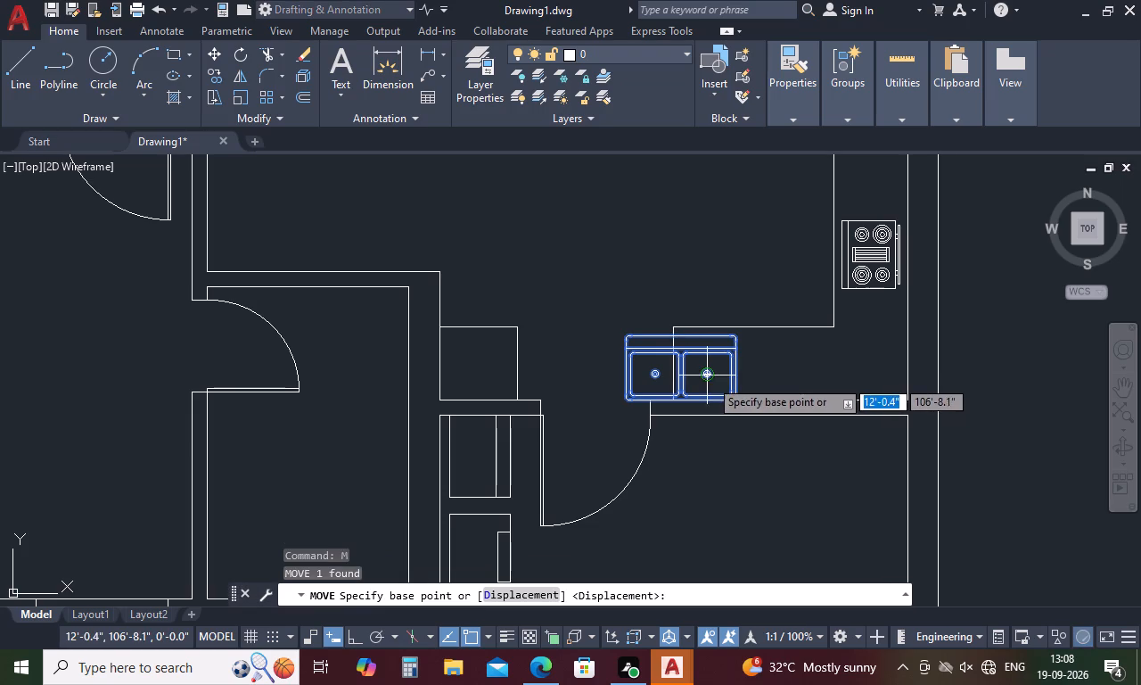
pyautogui.click(708, 376)
pyautogui.click(765, 367)
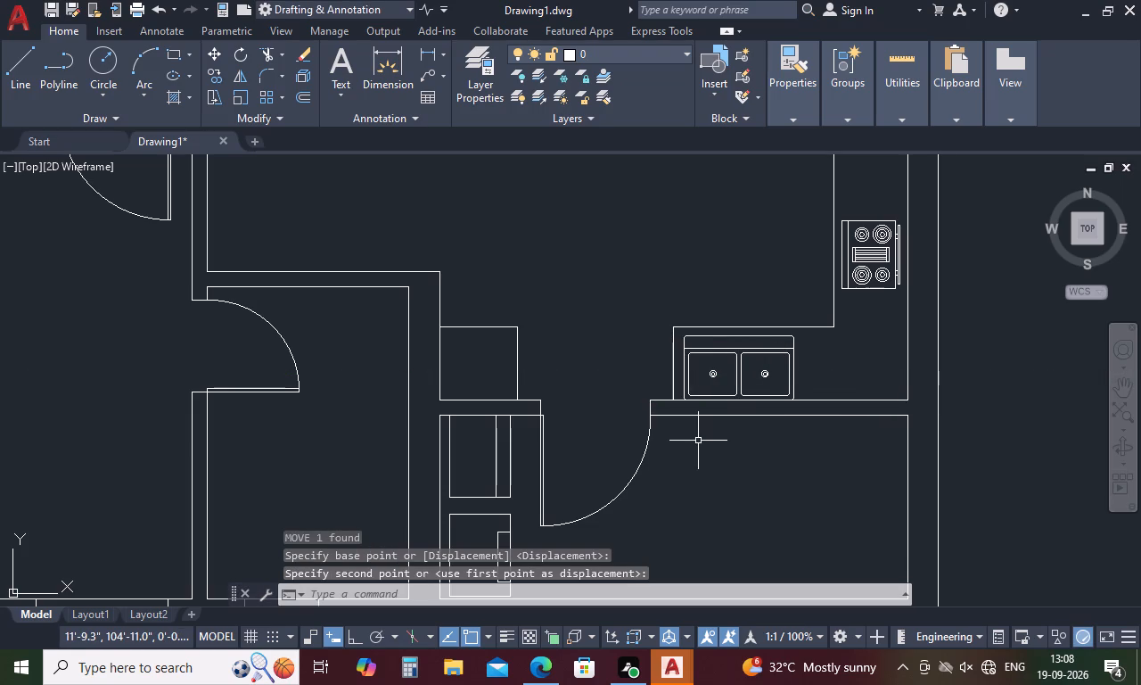
pyautogui.press('Escape')
# Copy the WC from Toilet 1 of the furnished plan into both upper-plan toilets below the outdoor-unit balcony, against their window walls.
pyautogui.scroll(-1, 666, 466)
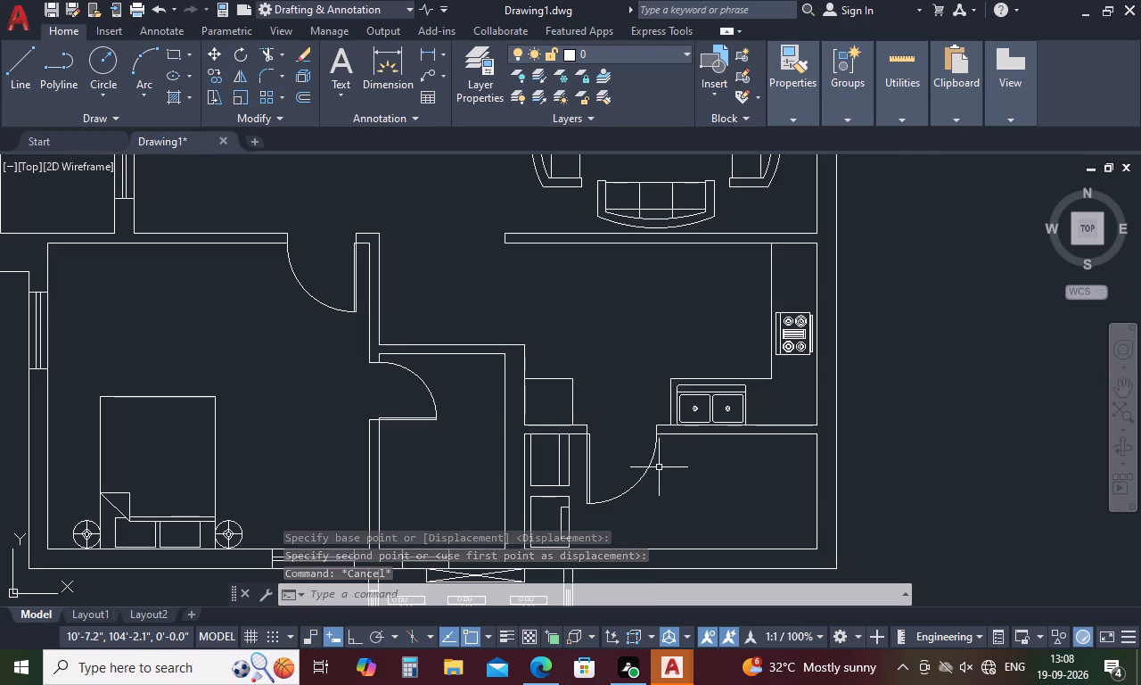
pyautogui.scroll(-3, 667, 416)
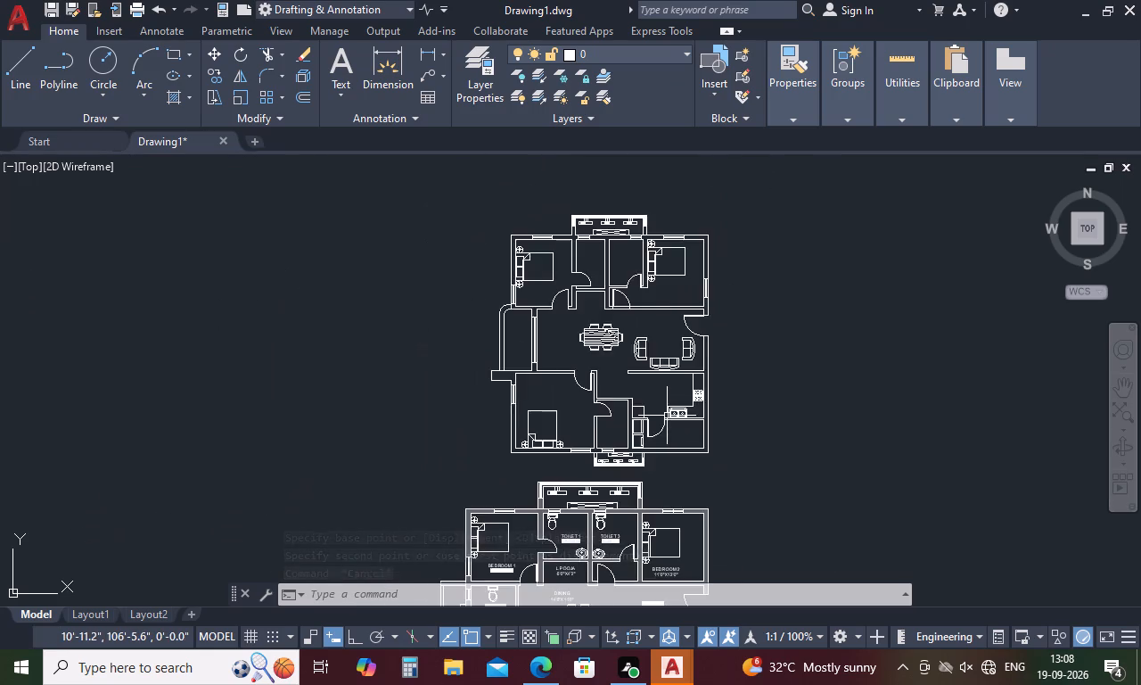
pyautogui.scroll(-2, 667, 416)
pyautogui.scroll(2, 624, 549)
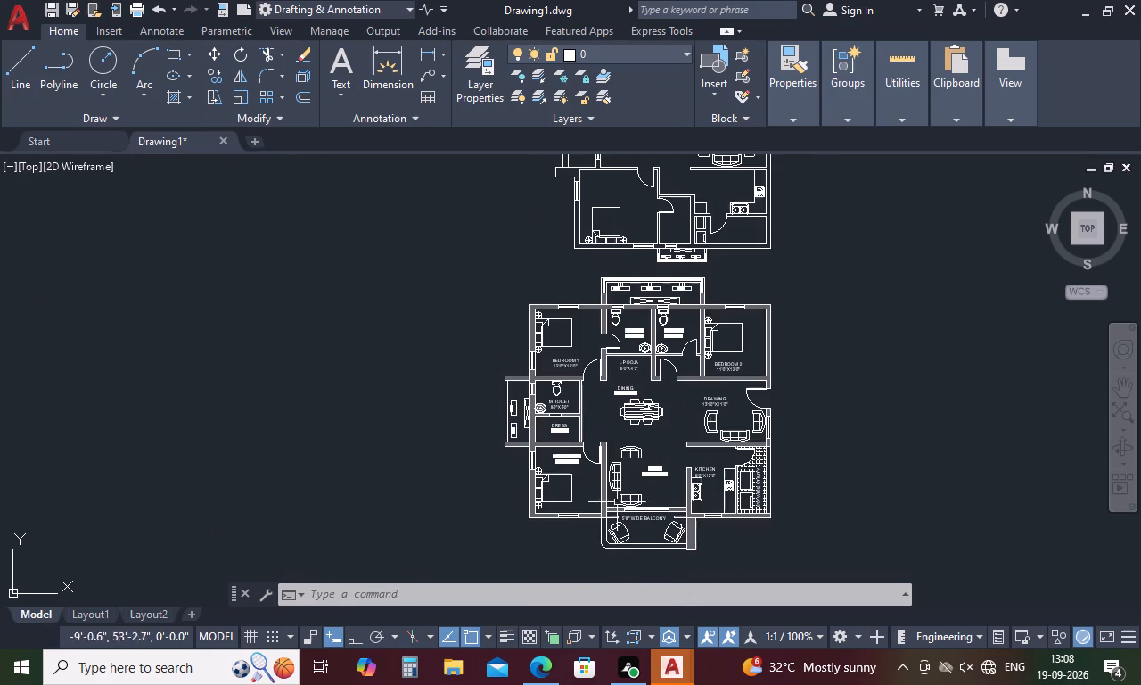
pyautogui.click(620, 323)
pyautogui.write('CO')
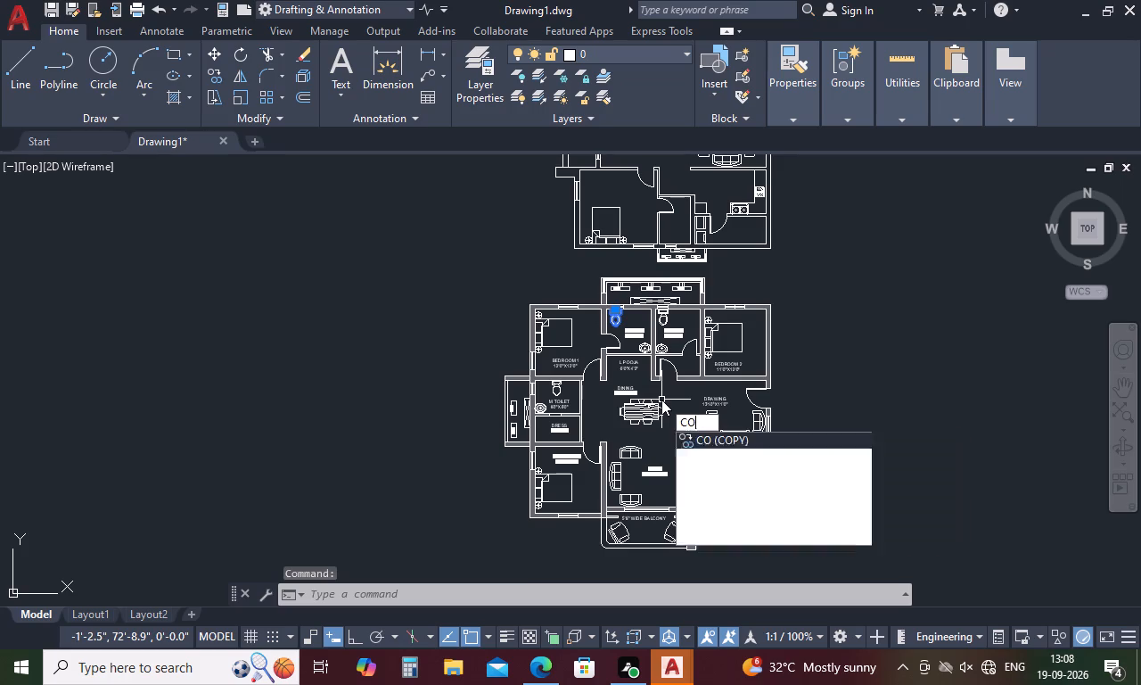
pyautogui.press('space')
pyautogui.scroll(4, 619, 312)
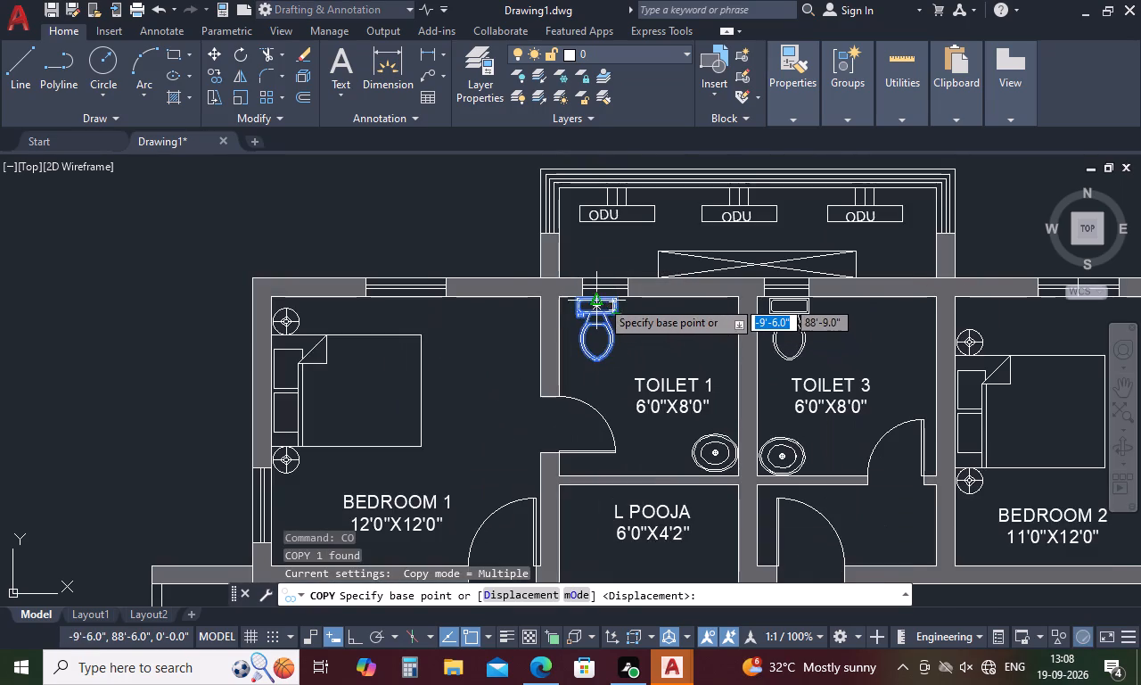
pyautogui.scroll(1, 601, 300)
pyautogui.click(595, 305)
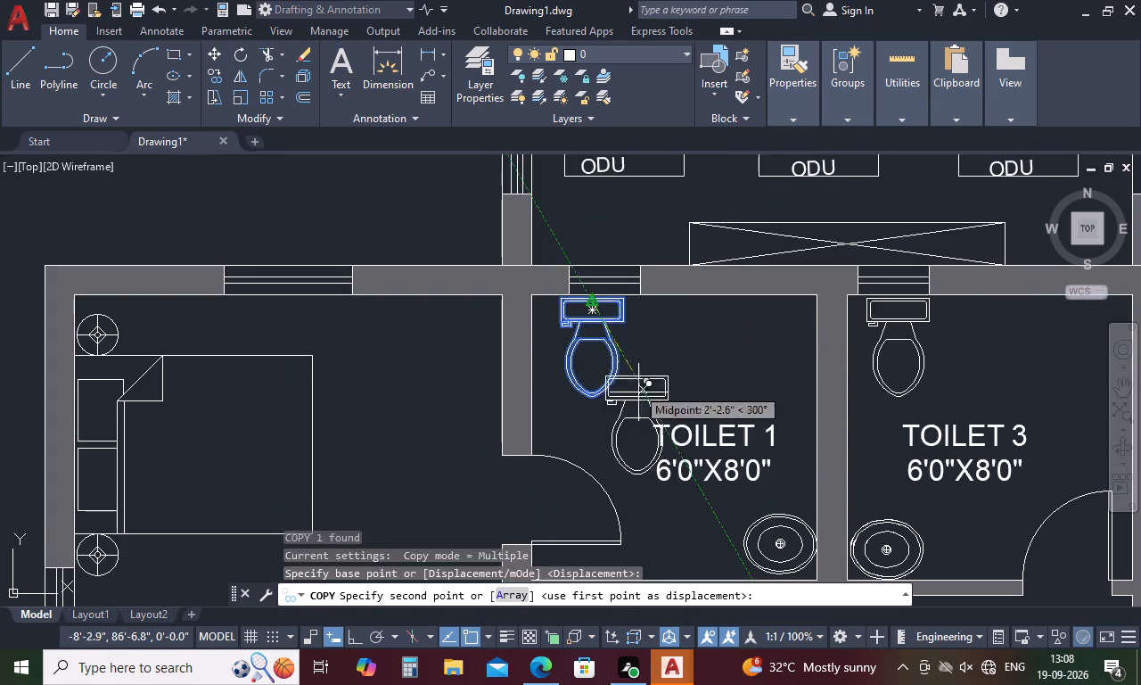
pyautogui.scroll(-6, 650, 435)
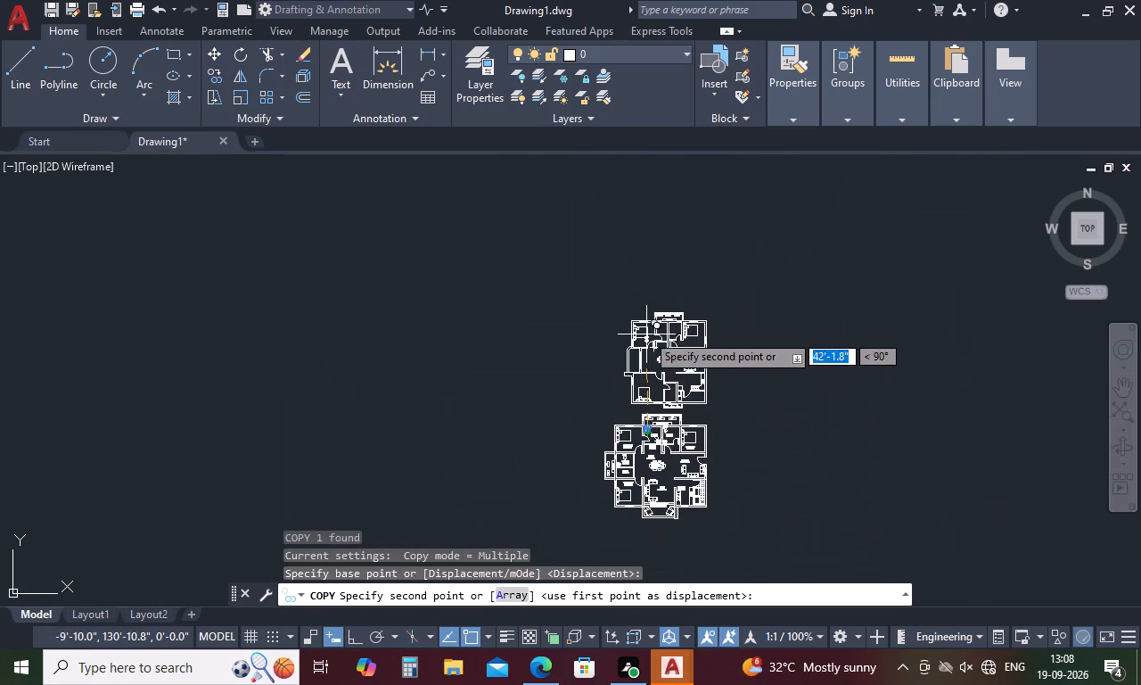
pyautogui.scroll(4, 652, 323)
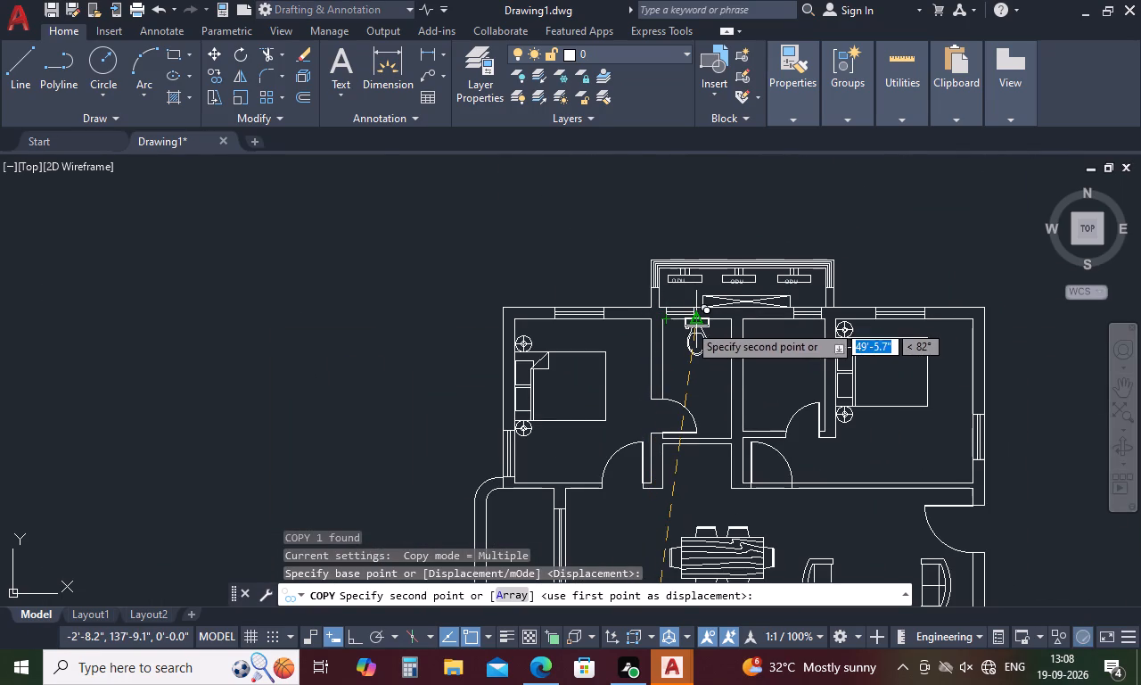
pyautogui.scroll(2, 686, 320)
pyautogui.click(686, 320)
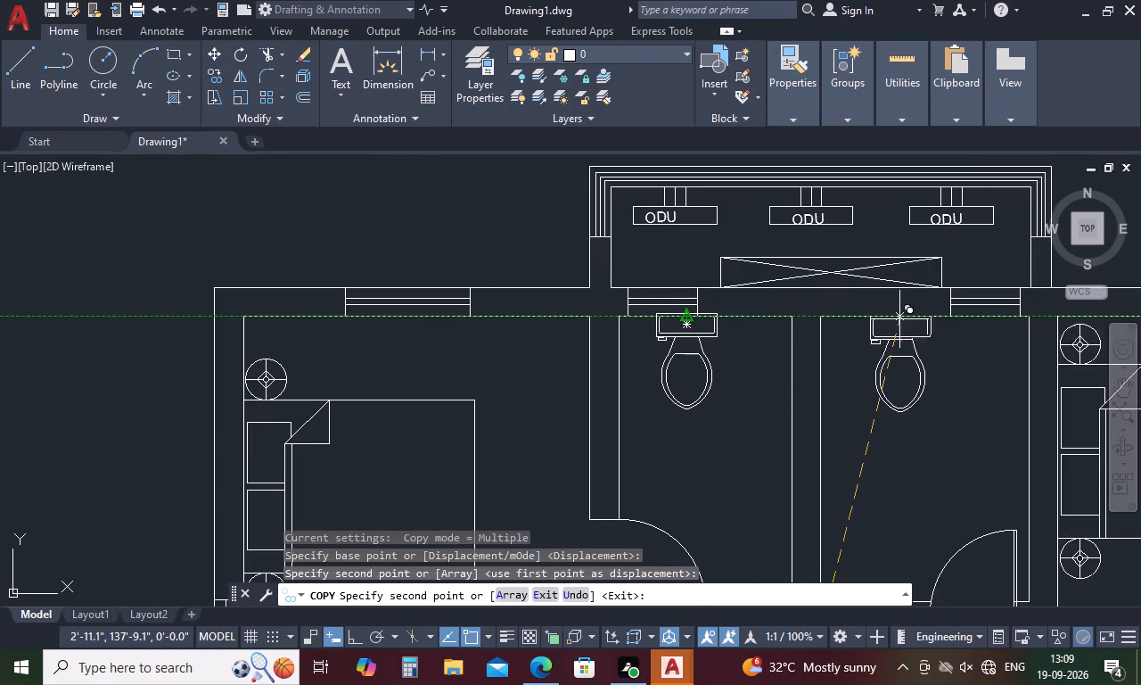
pyautogui.click(881, 320)
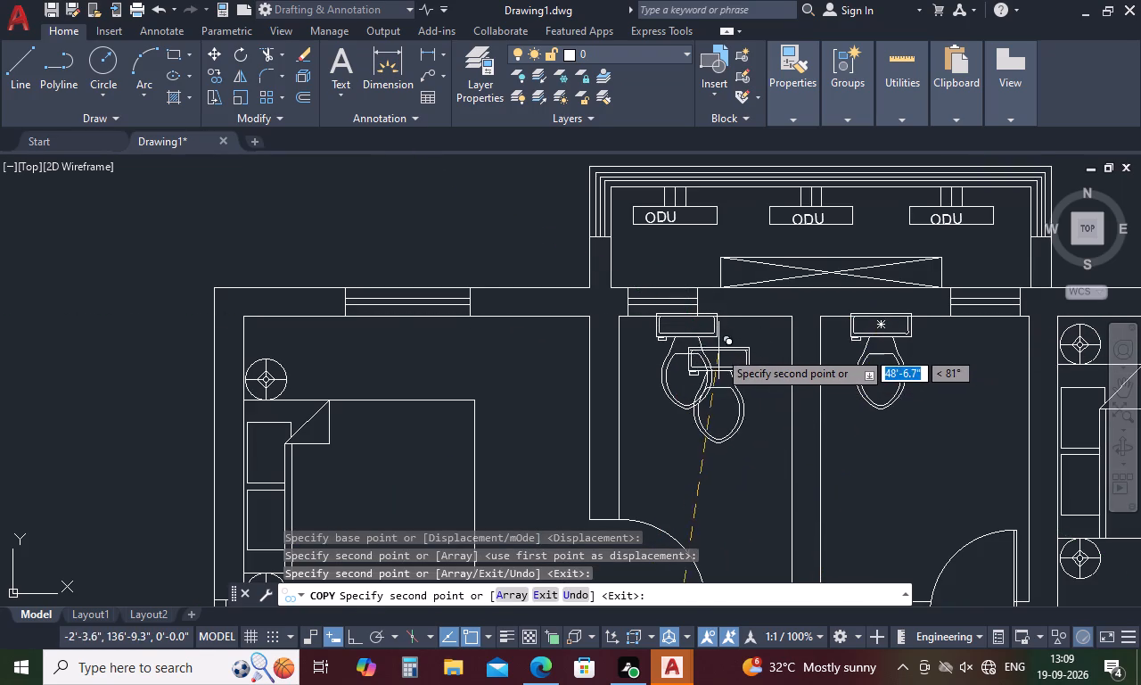
# Place another copy of the WC in the upper plan's lower toilet, at the corner of its top and kitchen-side walls.
pyautogui.scroll(-6, 718, 351)
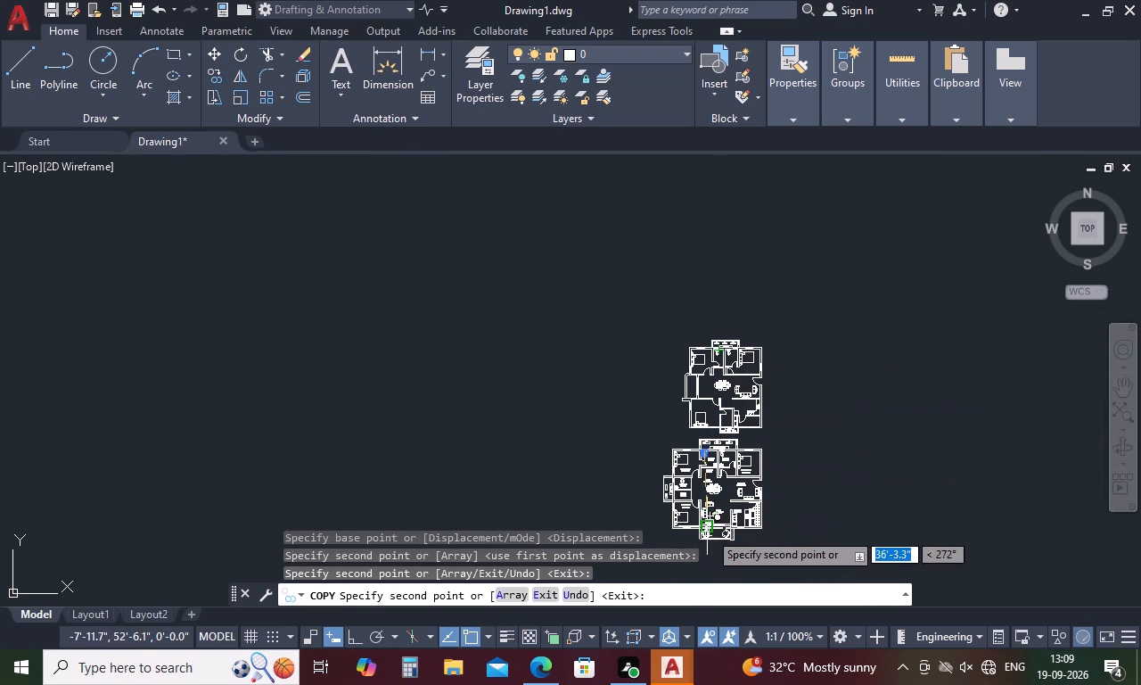
pyautogui.scroll(4, 727, 422)
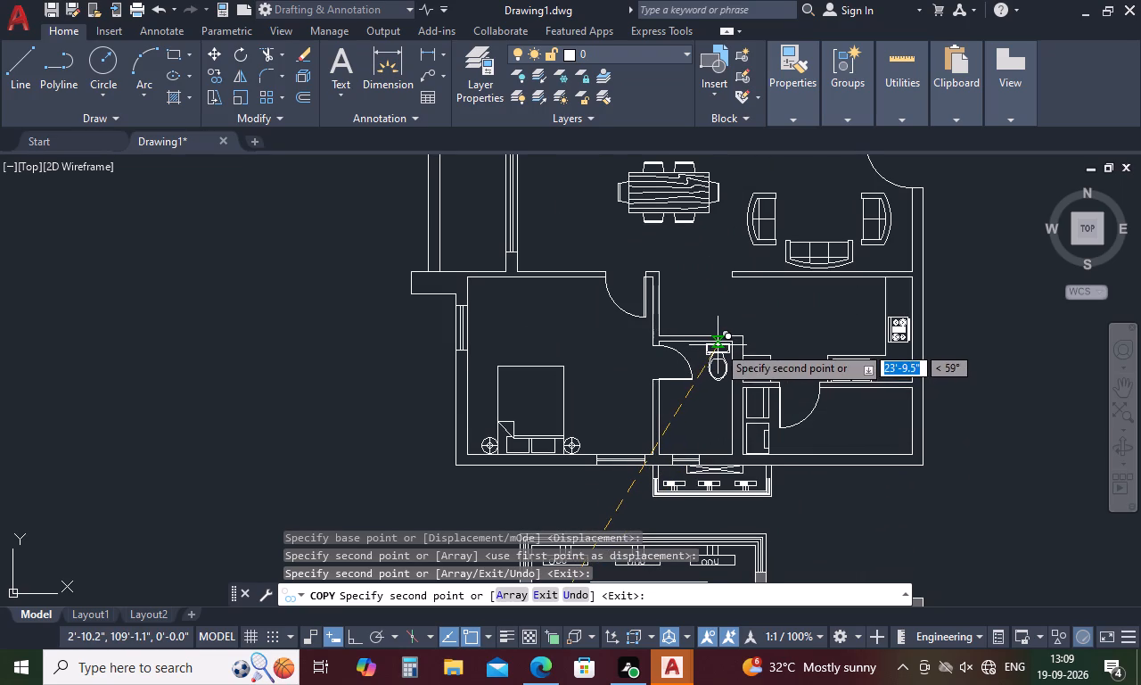
pyautogui.scroll(3, 718, 343)
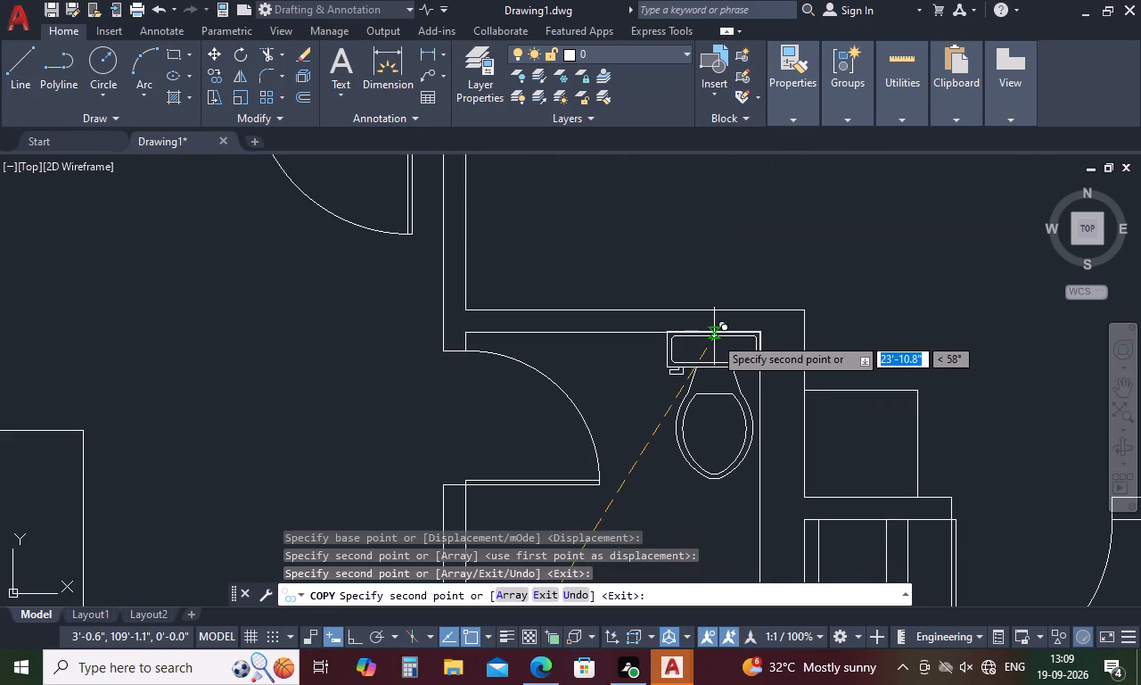
pyautogui.click(714, 336)
pyautogui.press('space')
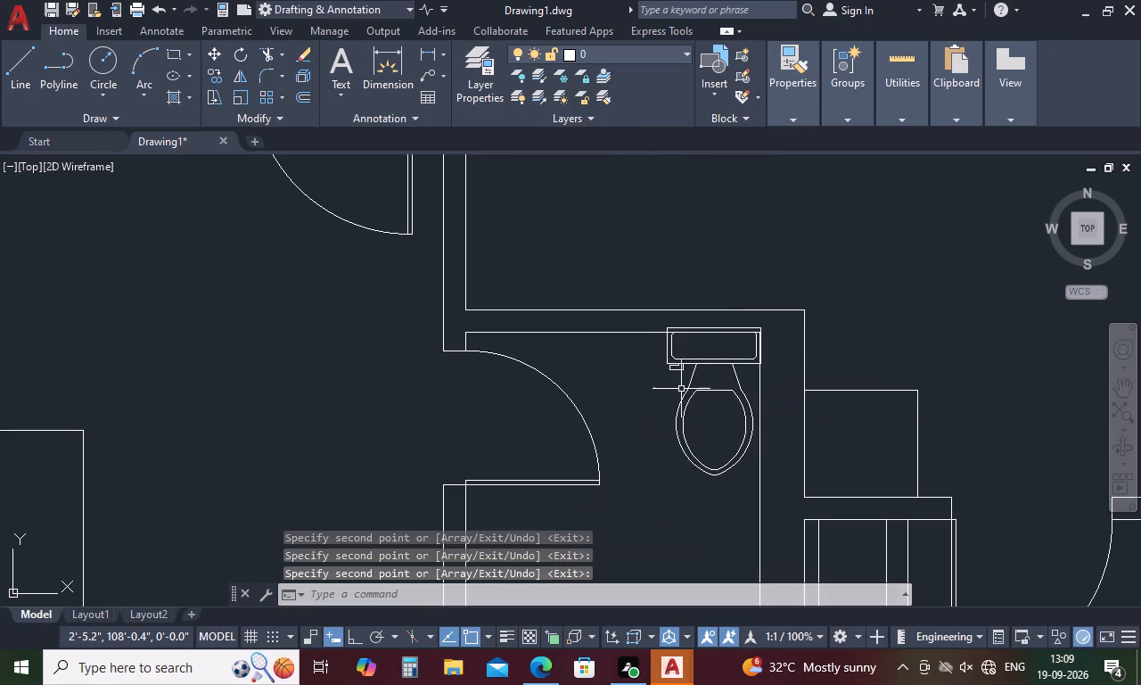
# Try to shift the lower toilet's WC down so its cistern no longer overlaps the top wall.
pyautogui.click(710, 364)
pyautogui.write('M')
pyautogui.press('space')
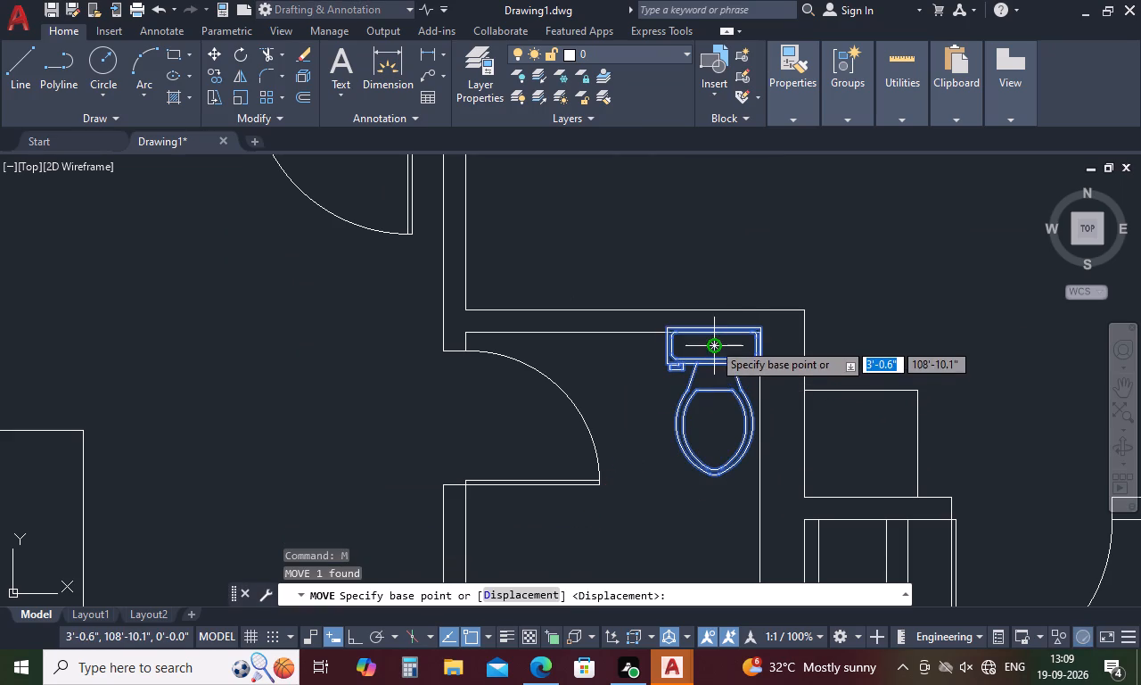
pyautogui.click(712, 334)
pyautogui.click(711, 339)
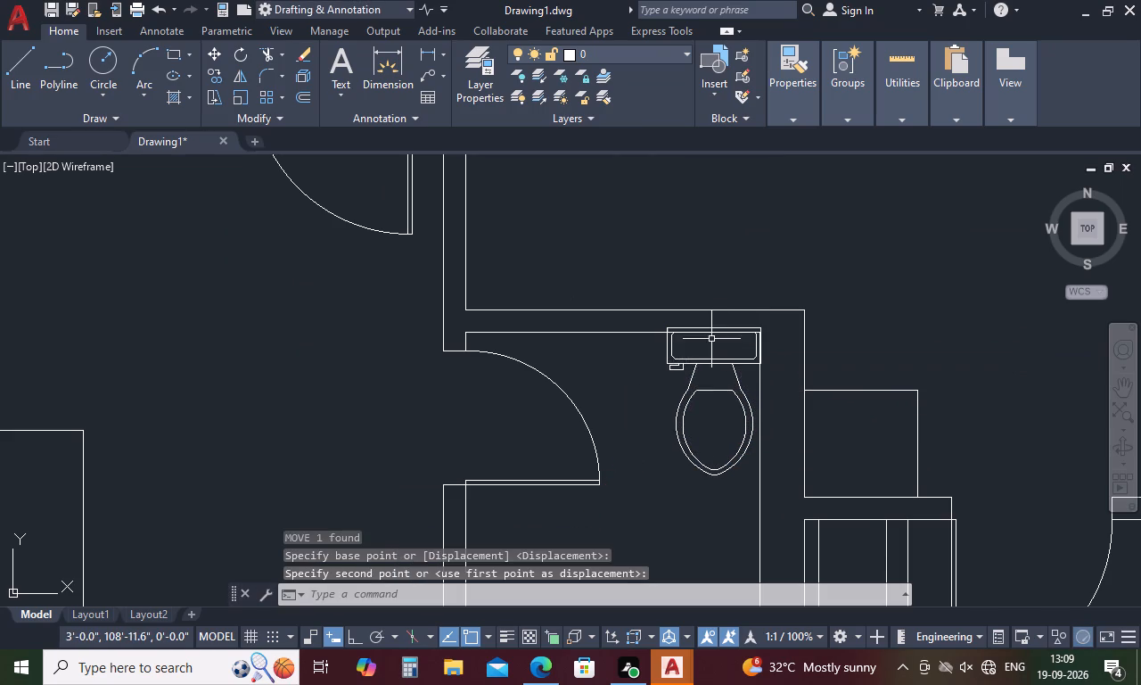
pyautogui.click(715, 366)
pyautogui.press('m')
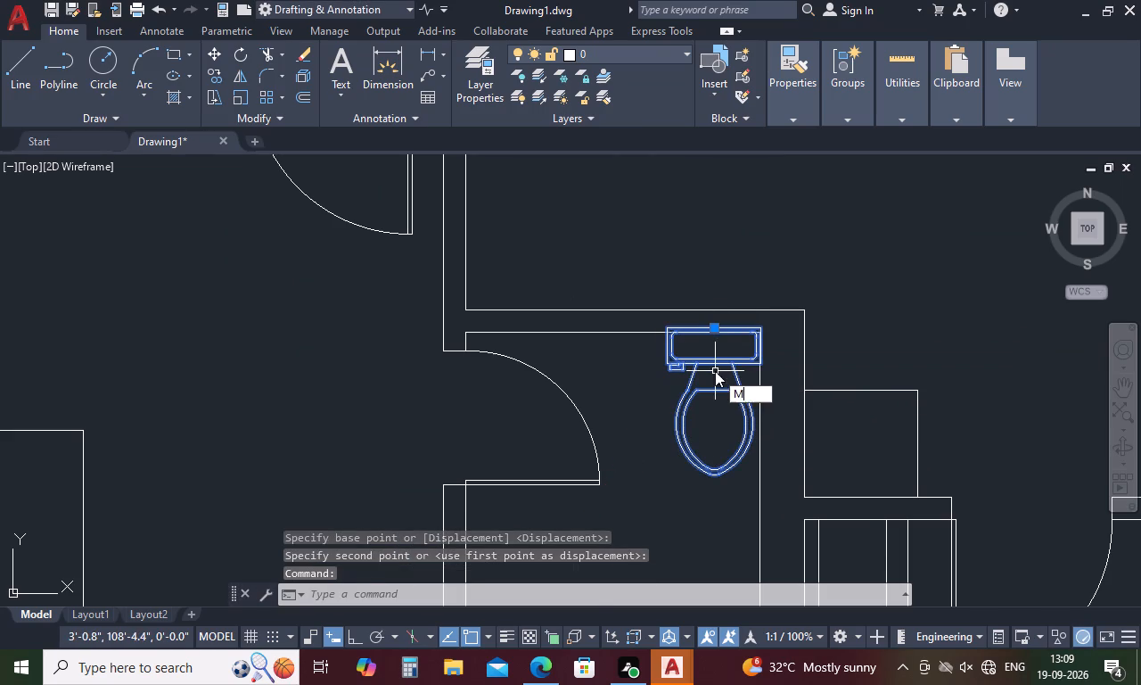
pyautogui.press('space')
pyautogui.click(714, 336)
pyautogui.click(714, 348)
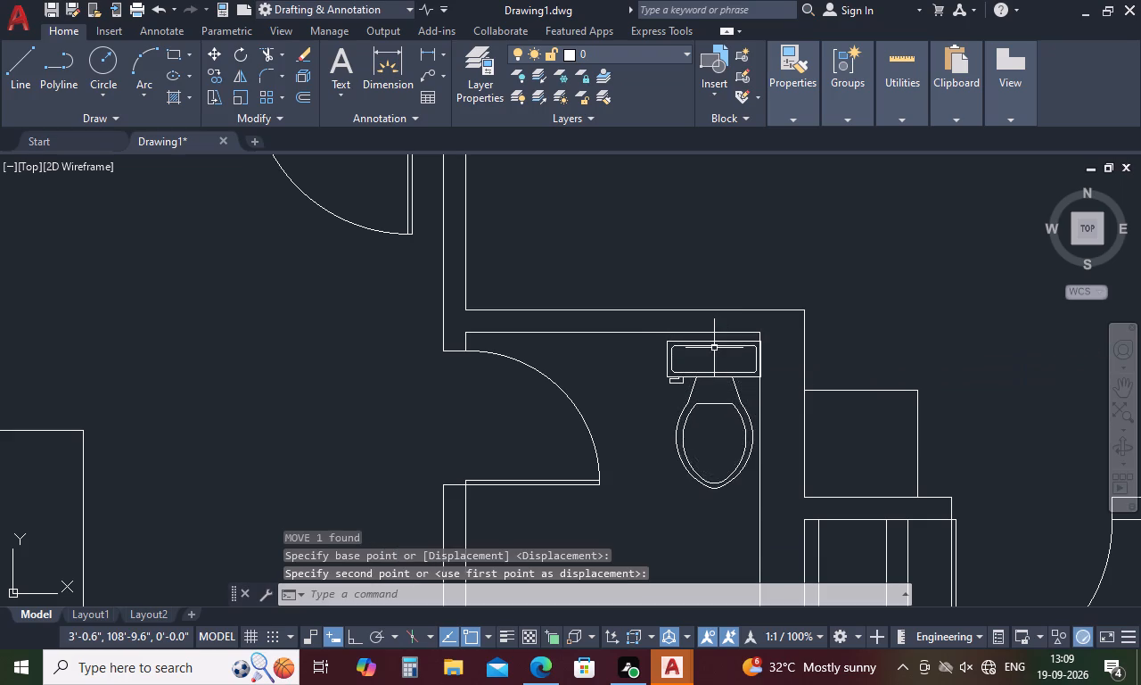
# Move the lower toilet's WC by its cistern corner so it sits flush against the top wall and clear of the side wall.
pyautogui.scroll(3, 721, 339)
pyautogui.click(717, 342)
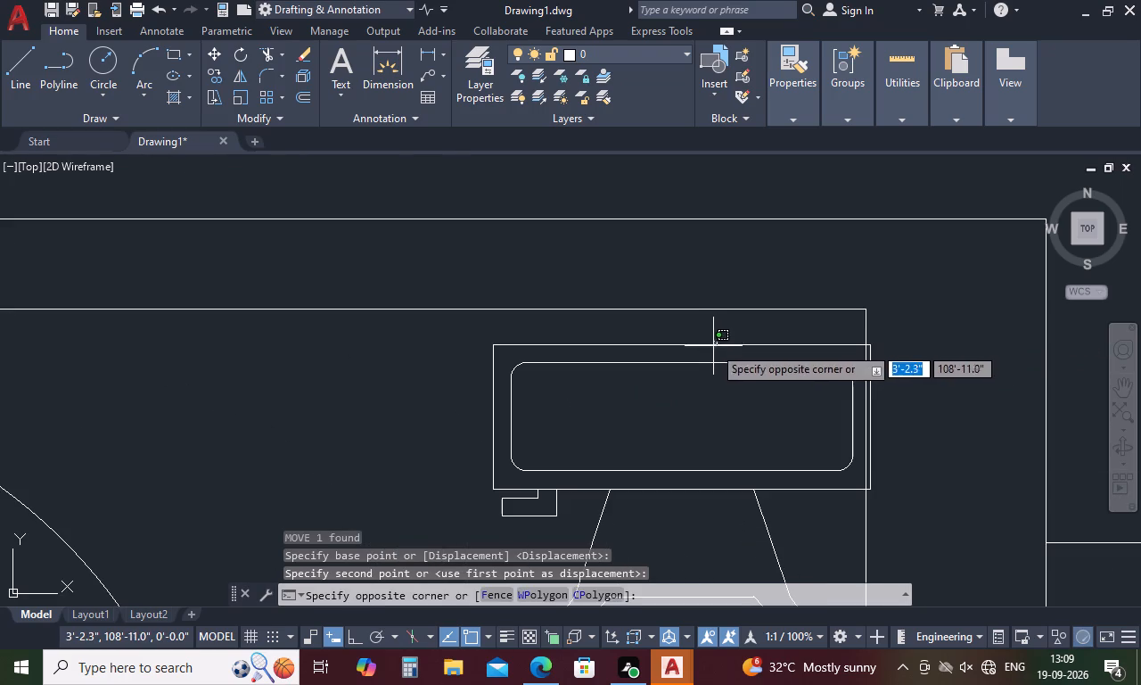
pyautogui.click(707, 357)
pyautogui.press('m')
pyautogui.press('space')
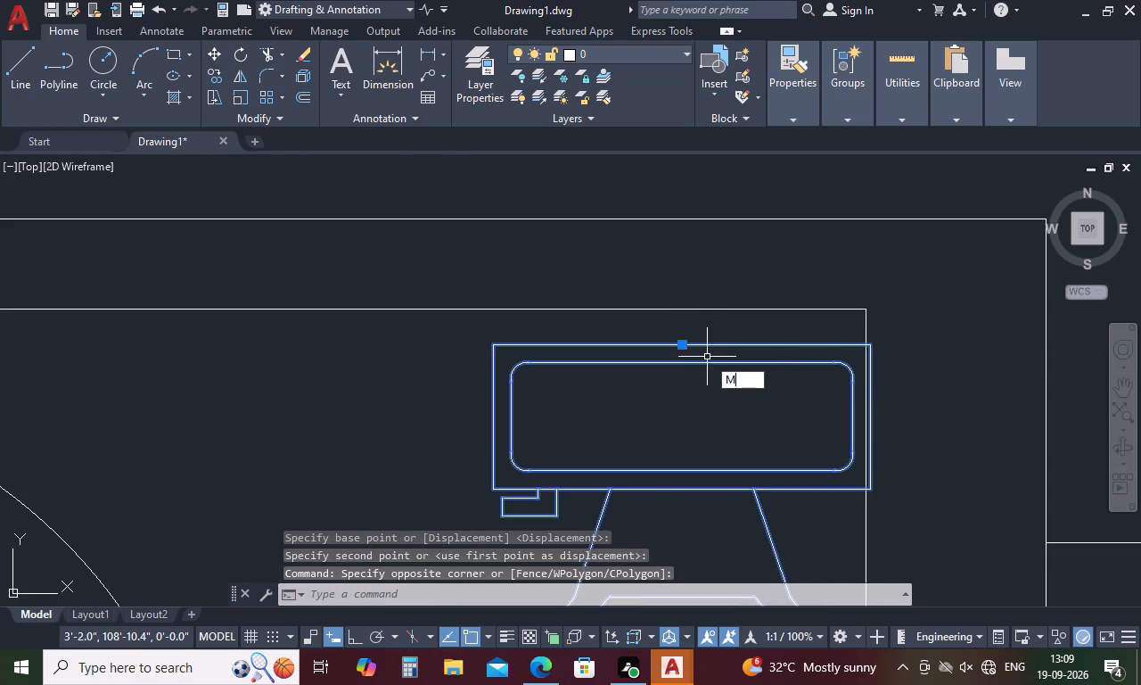
pyautogui.click(872, 350)
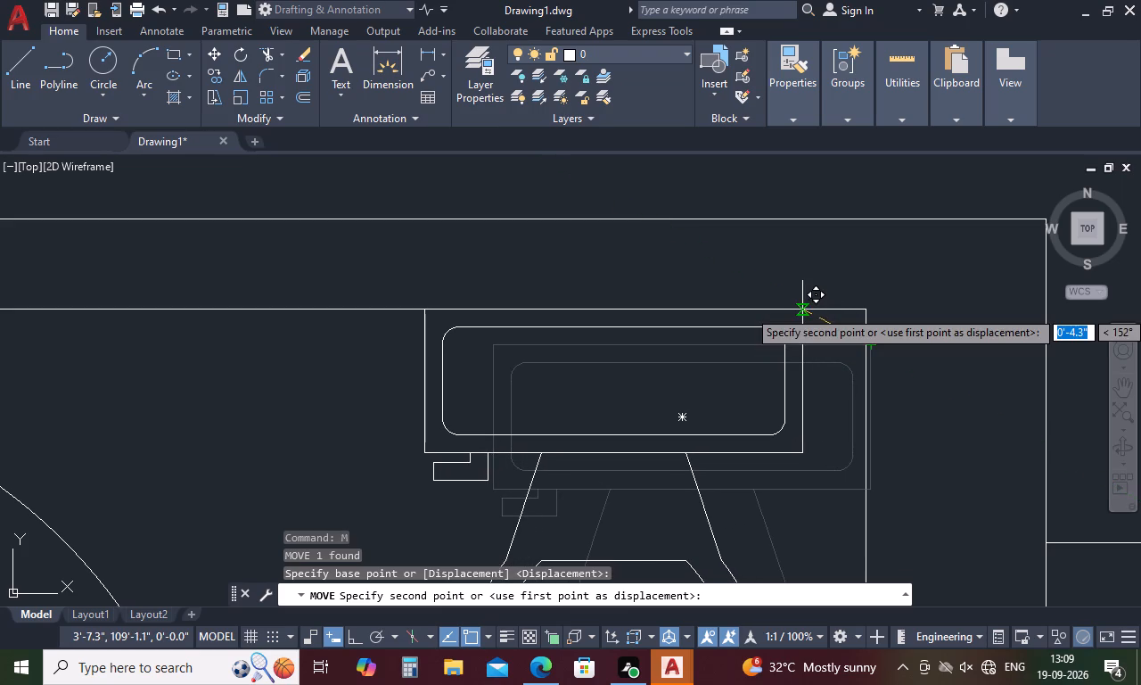
pyautogui.click(802, 309)
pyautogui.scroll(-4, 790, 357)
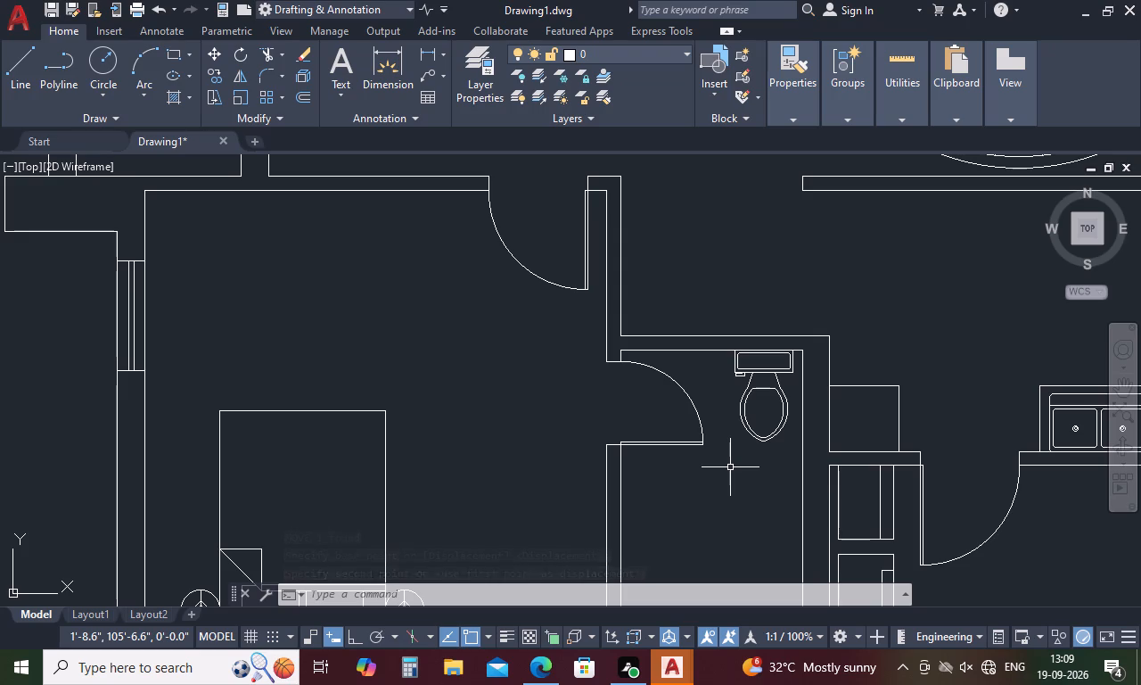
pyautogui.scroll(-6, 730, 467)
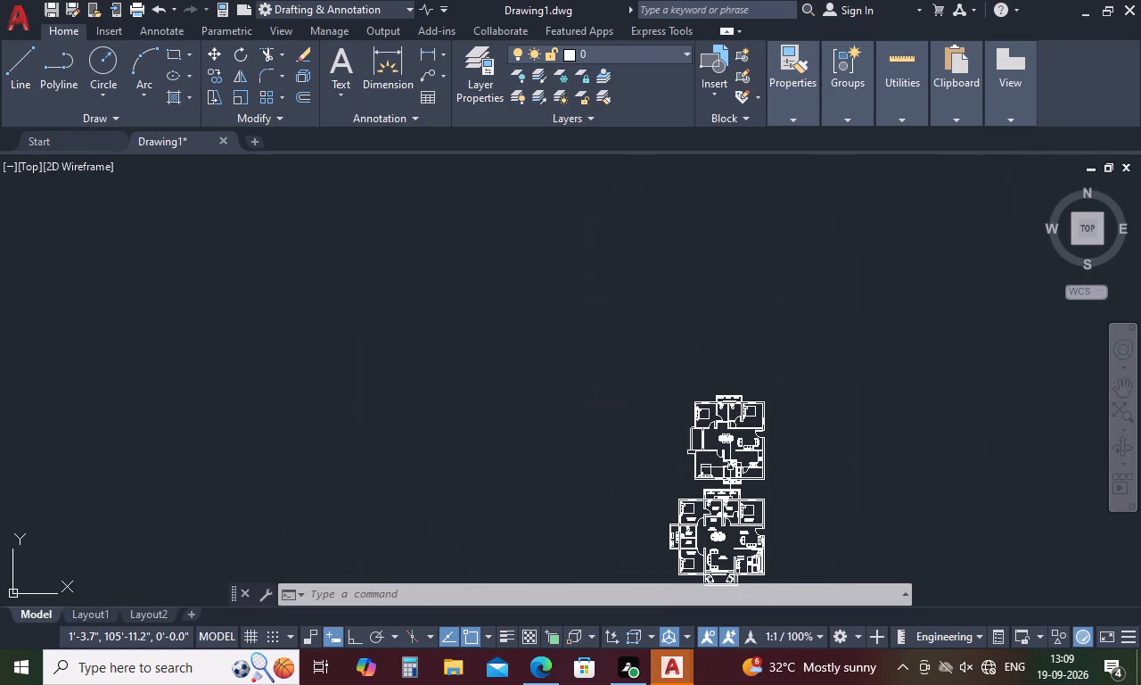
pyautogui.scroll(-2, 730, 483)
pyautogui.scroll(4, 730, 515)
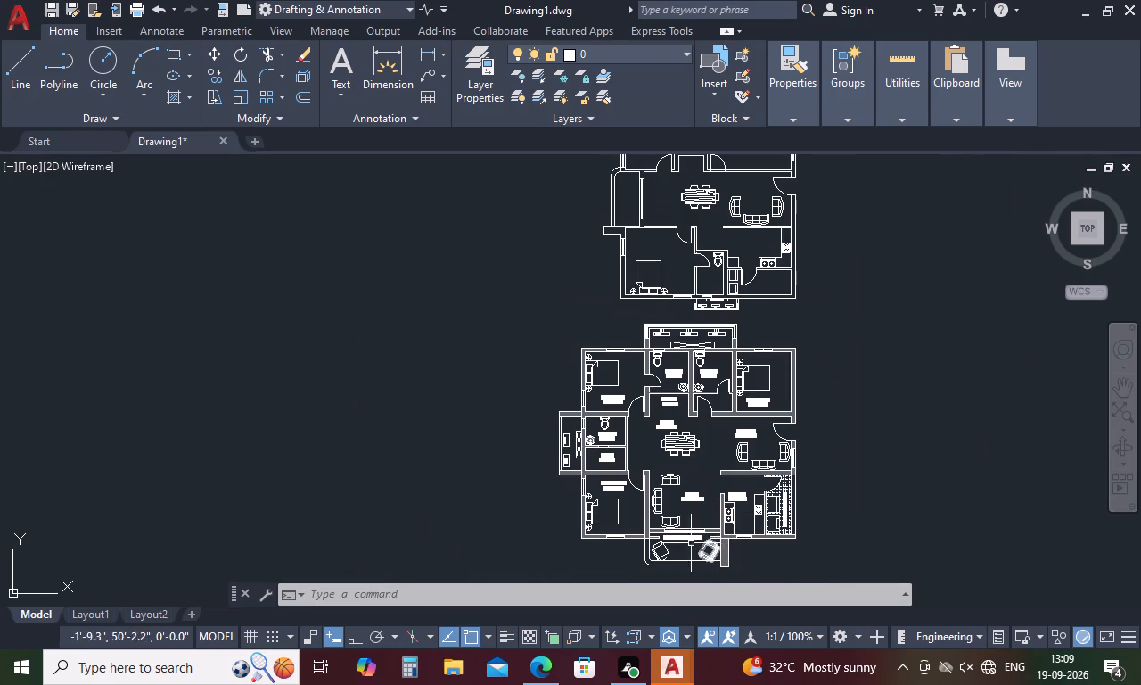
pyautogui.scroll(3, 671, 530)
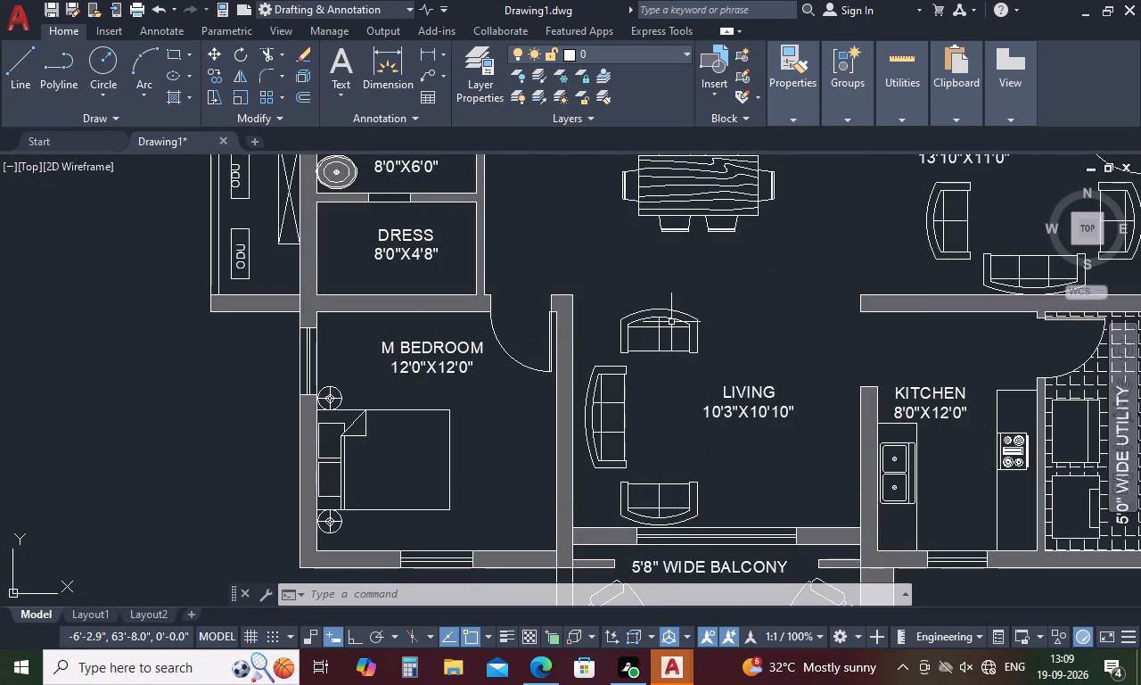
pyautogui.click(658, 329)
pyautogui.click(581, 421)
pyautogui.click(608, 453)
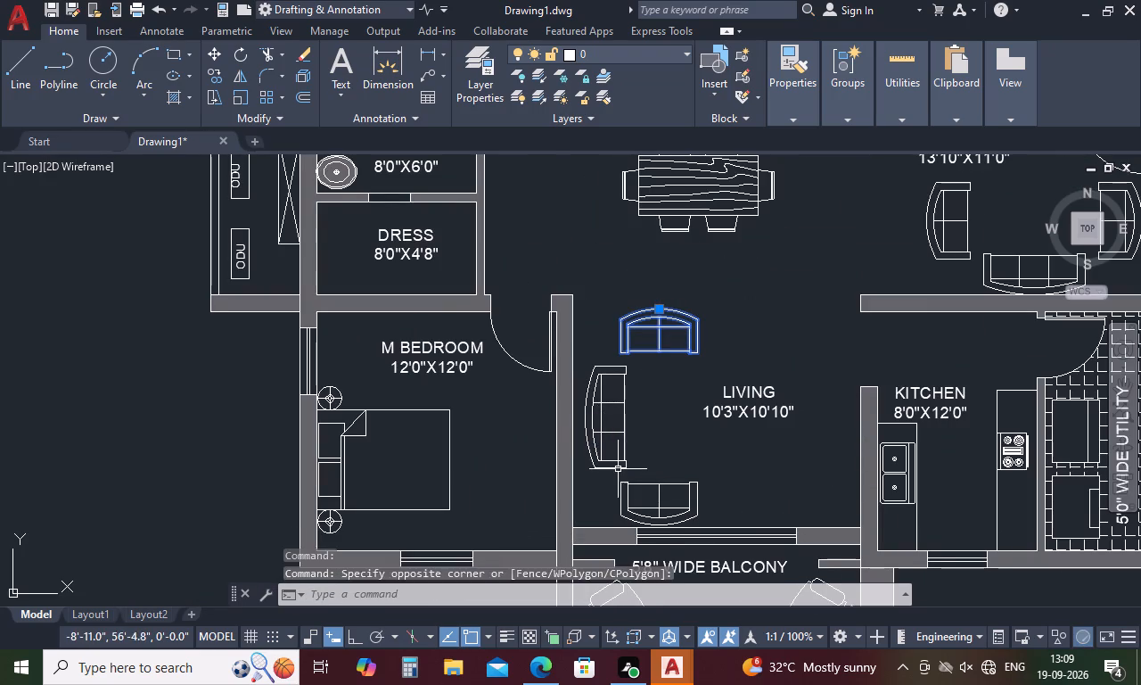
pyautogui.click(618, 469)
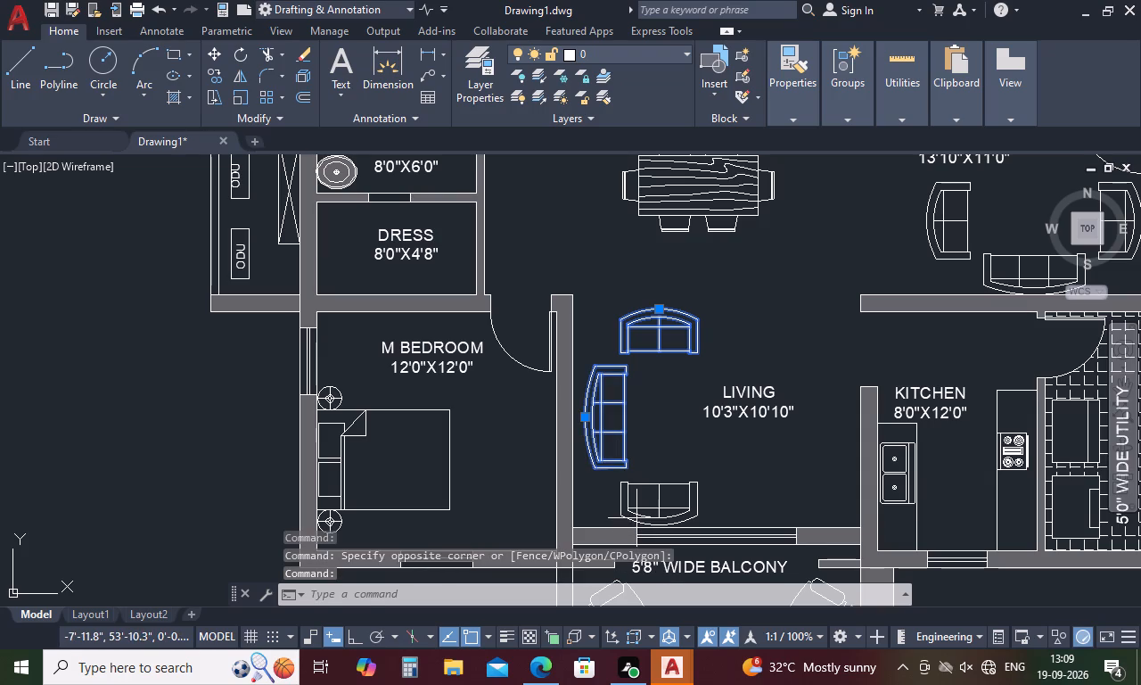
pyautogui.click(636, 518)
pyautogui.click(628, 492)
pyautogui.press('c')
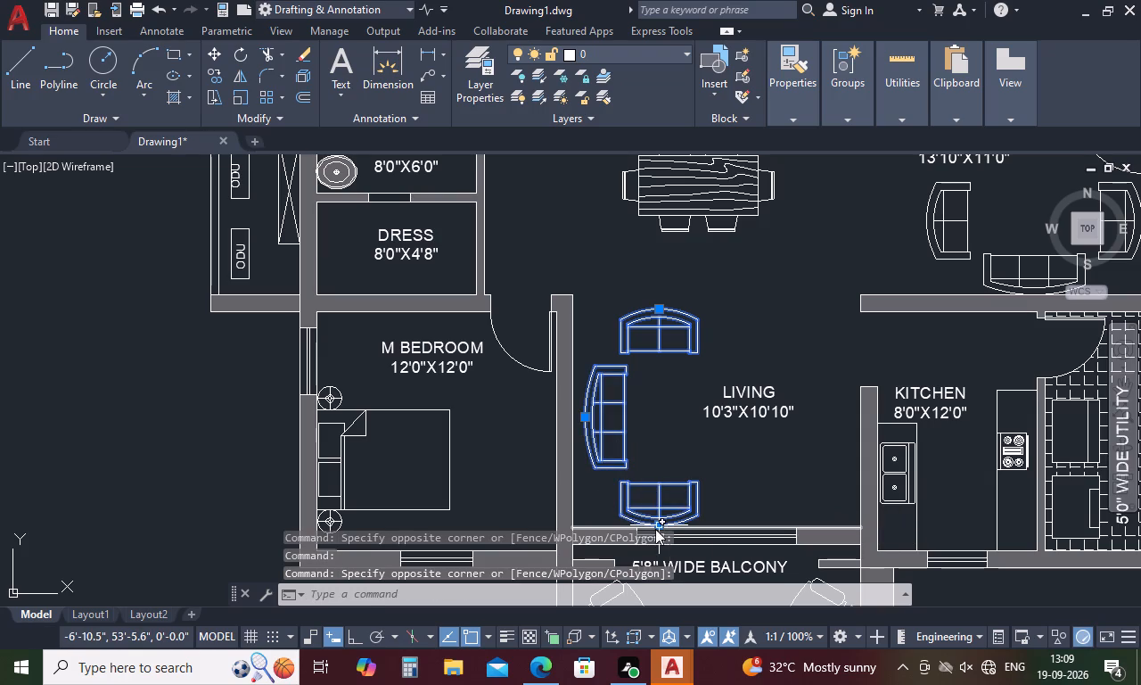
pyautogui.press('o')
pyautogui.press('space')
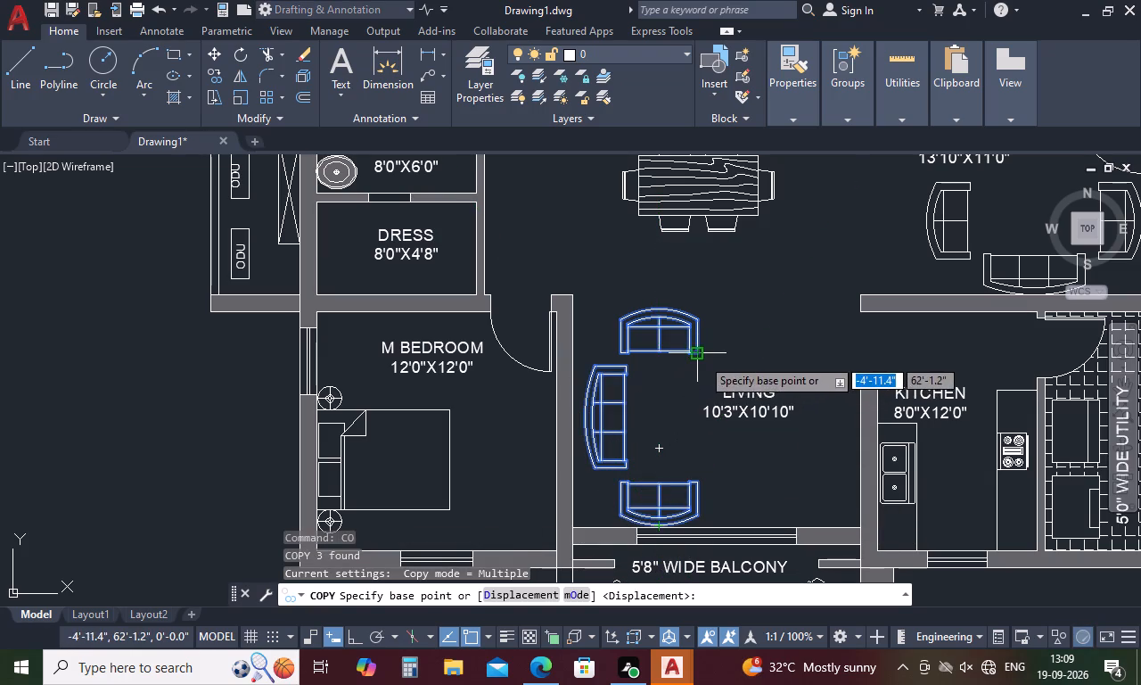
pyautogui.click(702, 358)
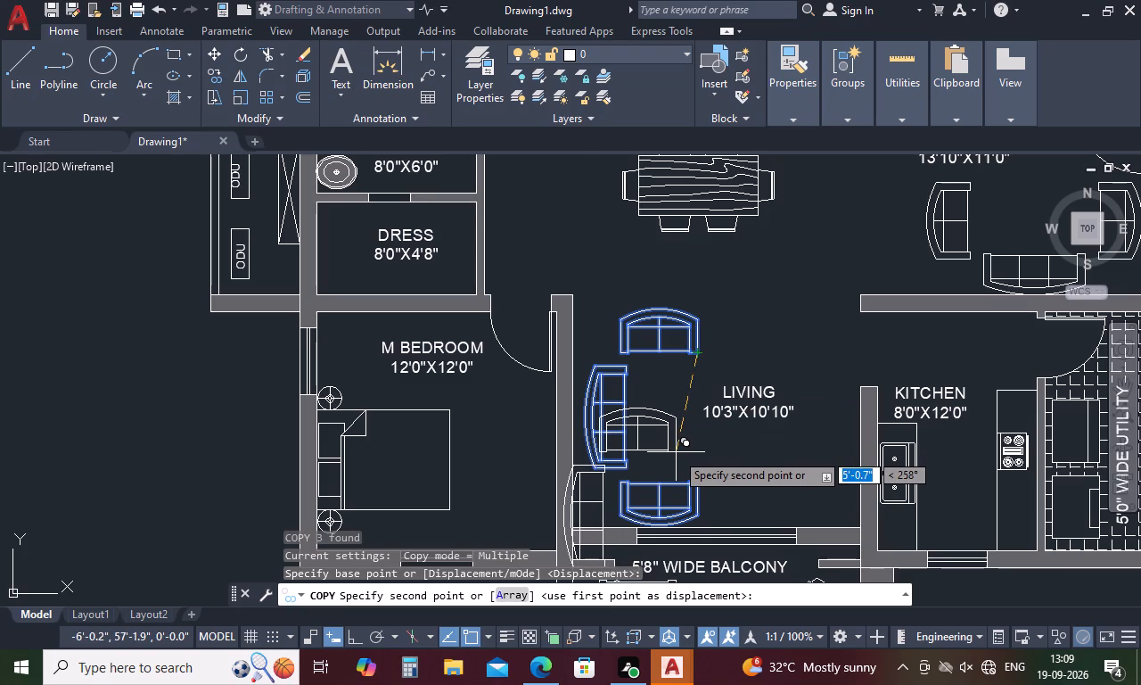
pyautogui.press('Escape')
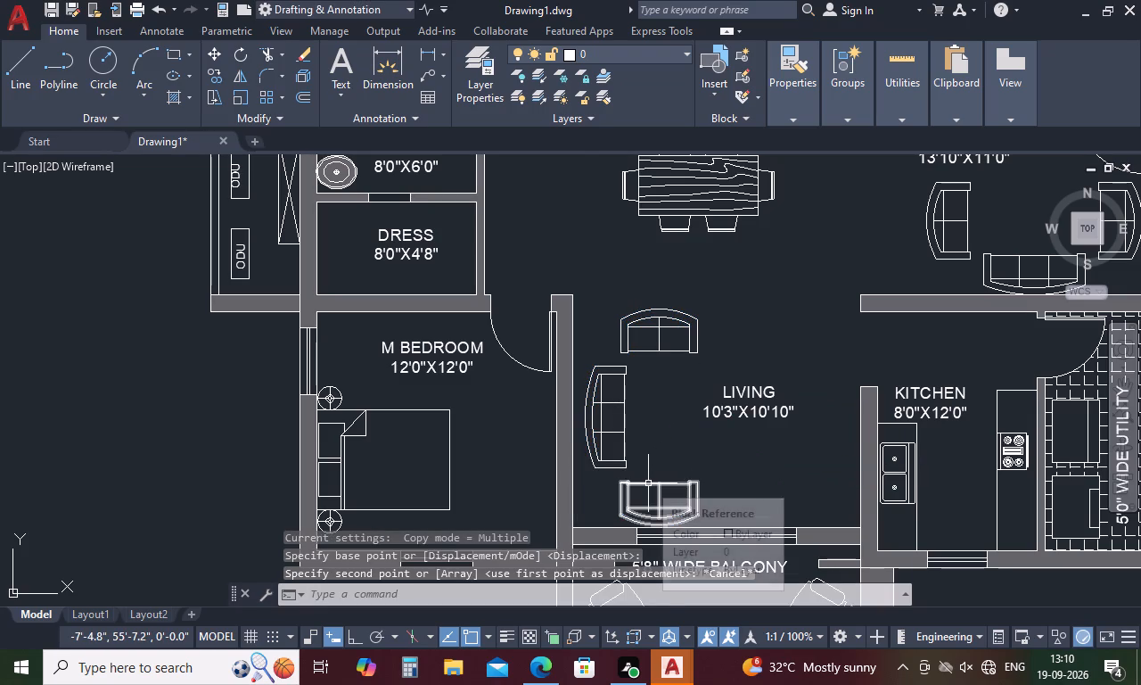
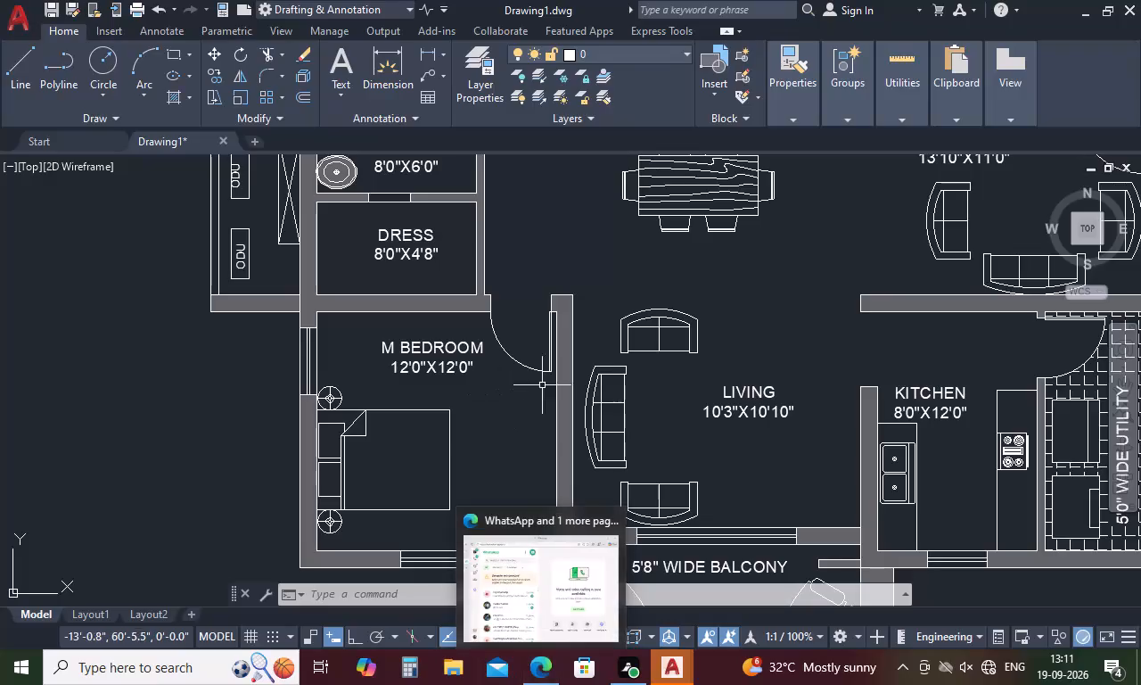
# Copy the two armchairs from the lower plan's 5'8" wide balcony to the side balcony of the upper floor plan.
pyautogui.scroll(-3, 658, 405)
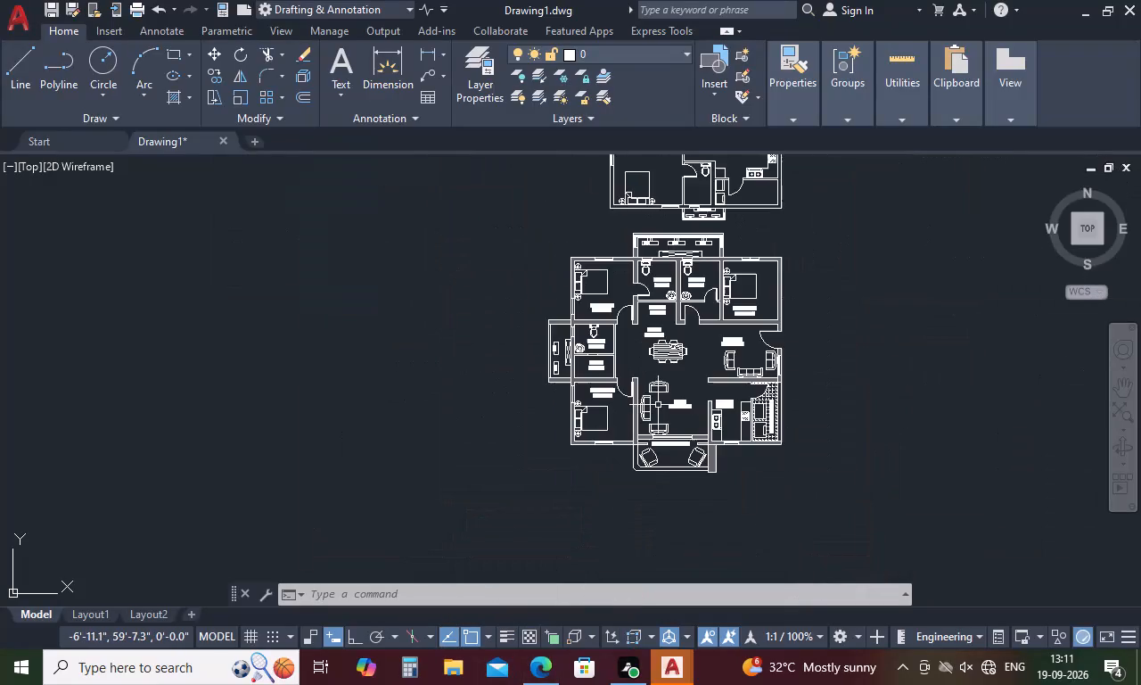
pyautogui.scroll(-1, 658, 405)
pyautogui.scroll(-1, 645, 222)
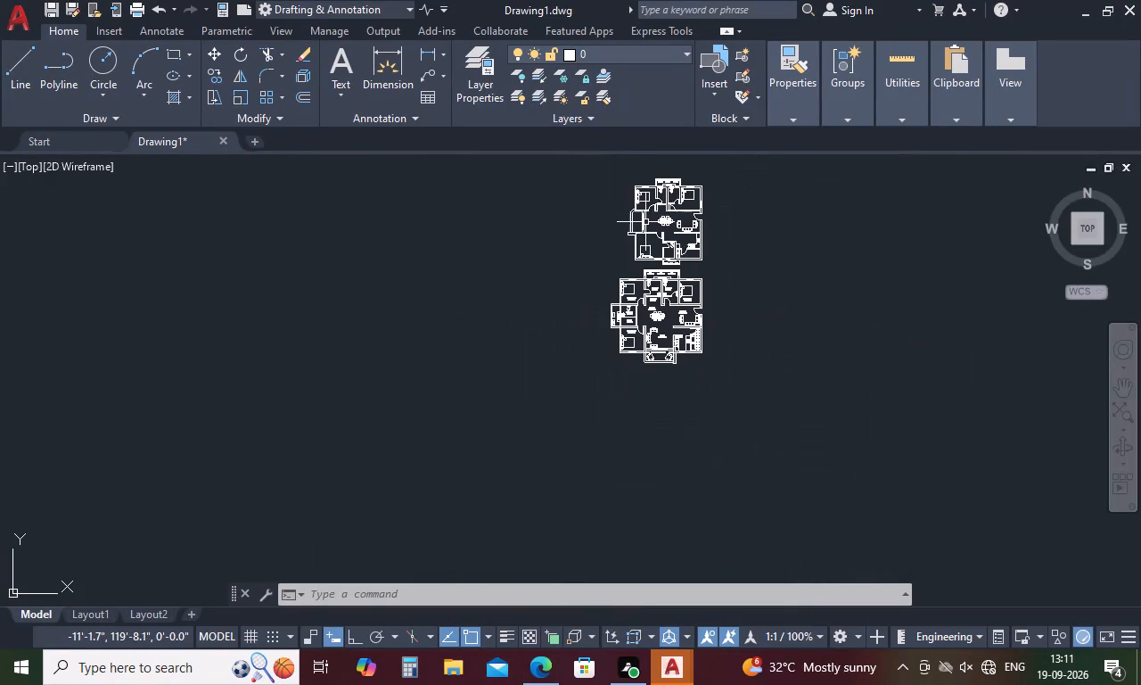
pyautogui.scroll(3, 663, 177)
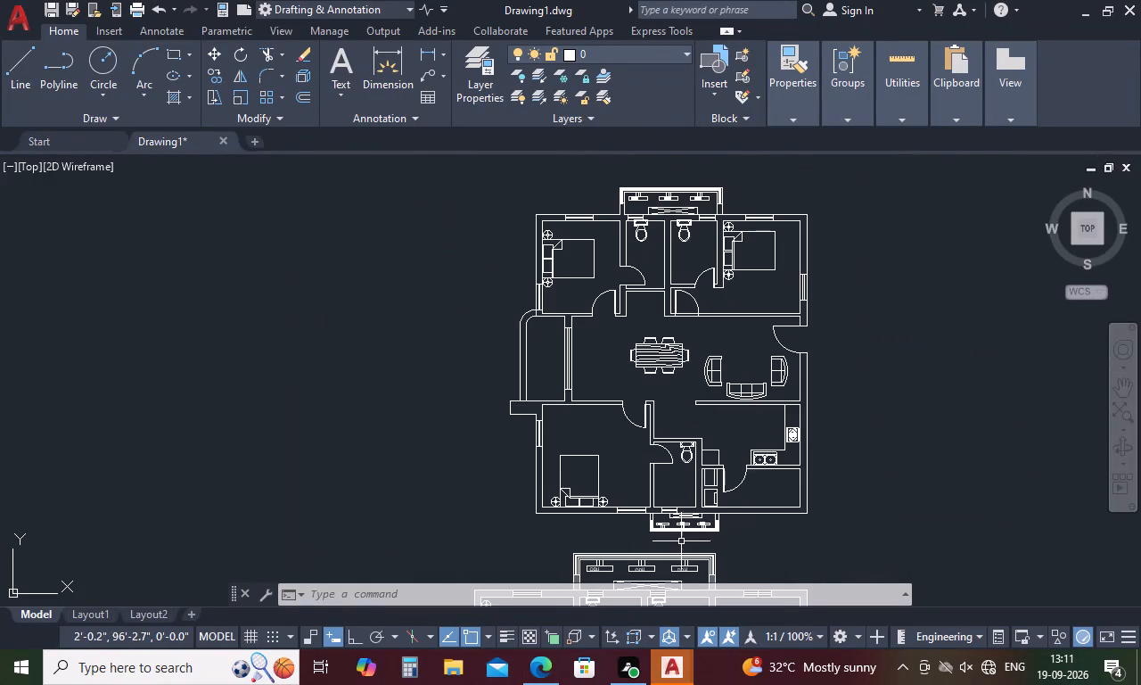
pyautogui.scroll(3, 677, 537)
pyautogui.scroll(-3, 675, 530)
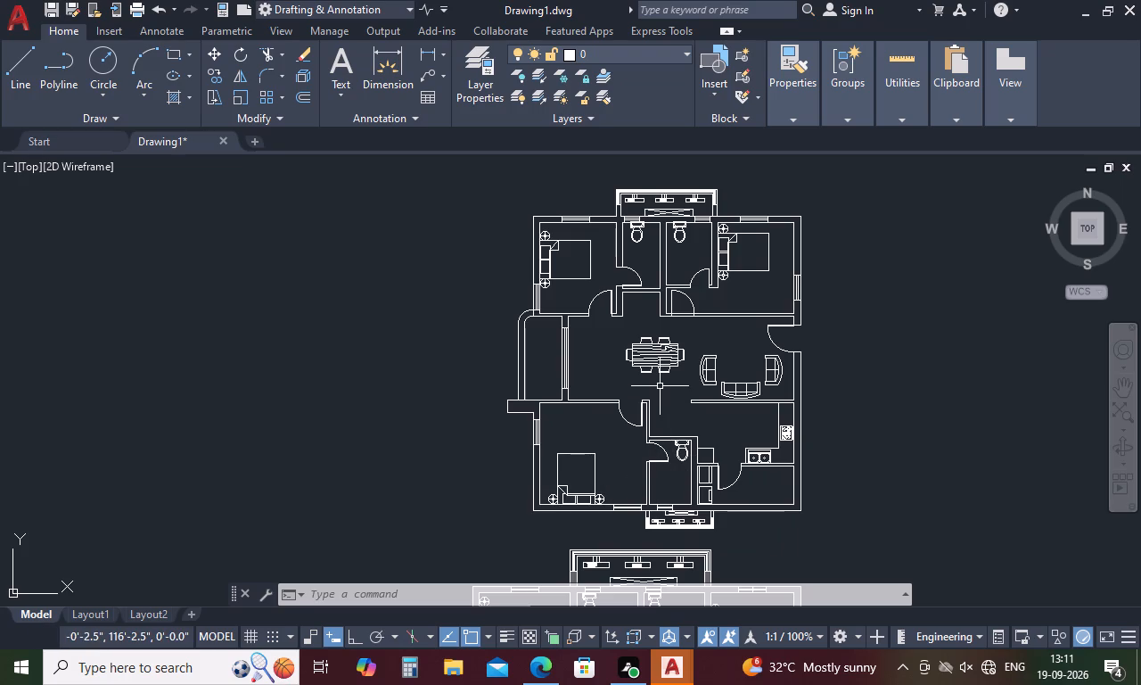
pyautogui.scroll(-3, 662, 329)
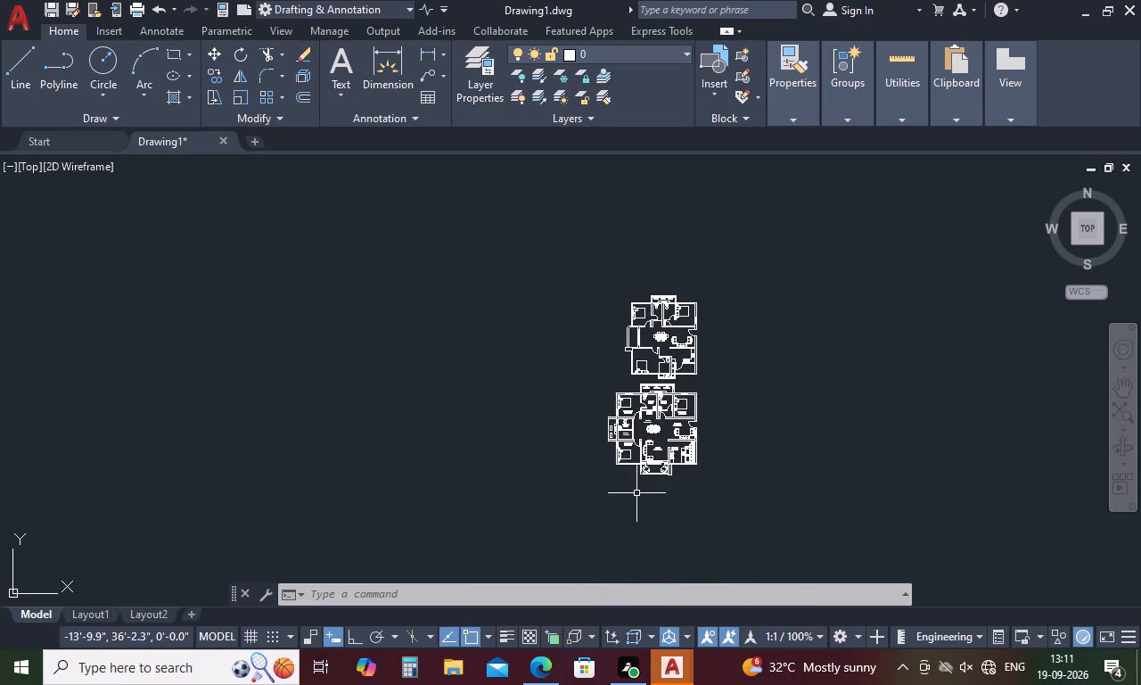
pyautogui.scroll(3, 631, 466)
pyautogui.click(692, 497)
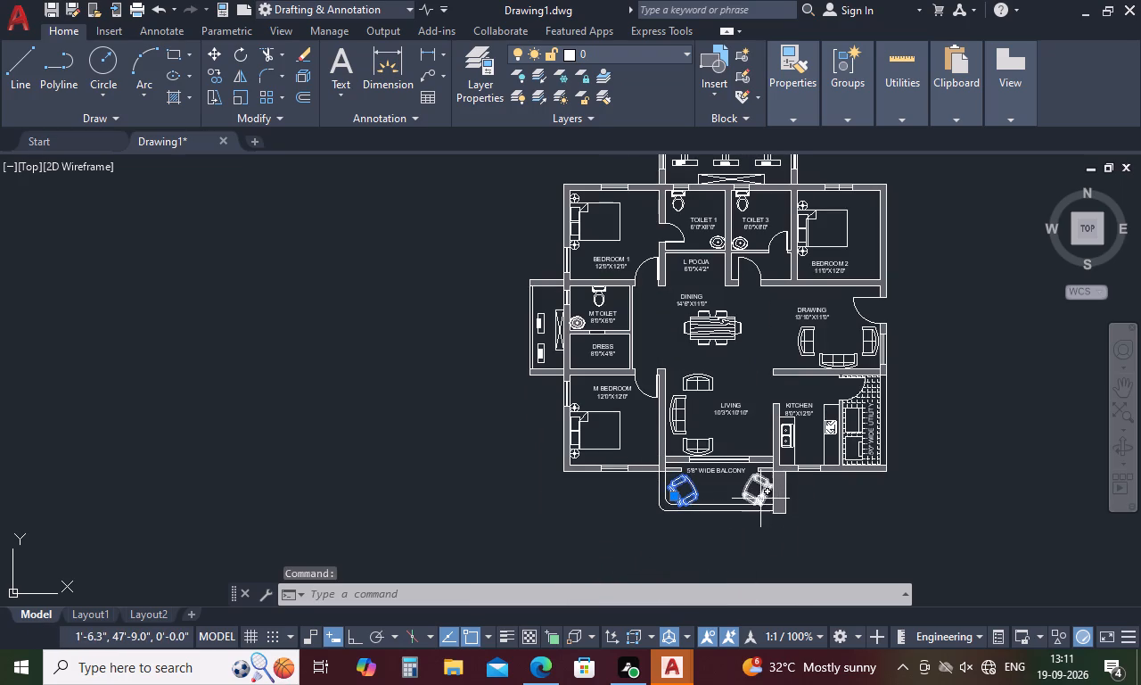
pyautogui.click(759, 499)
pyautogui.rightClick(751, 501)
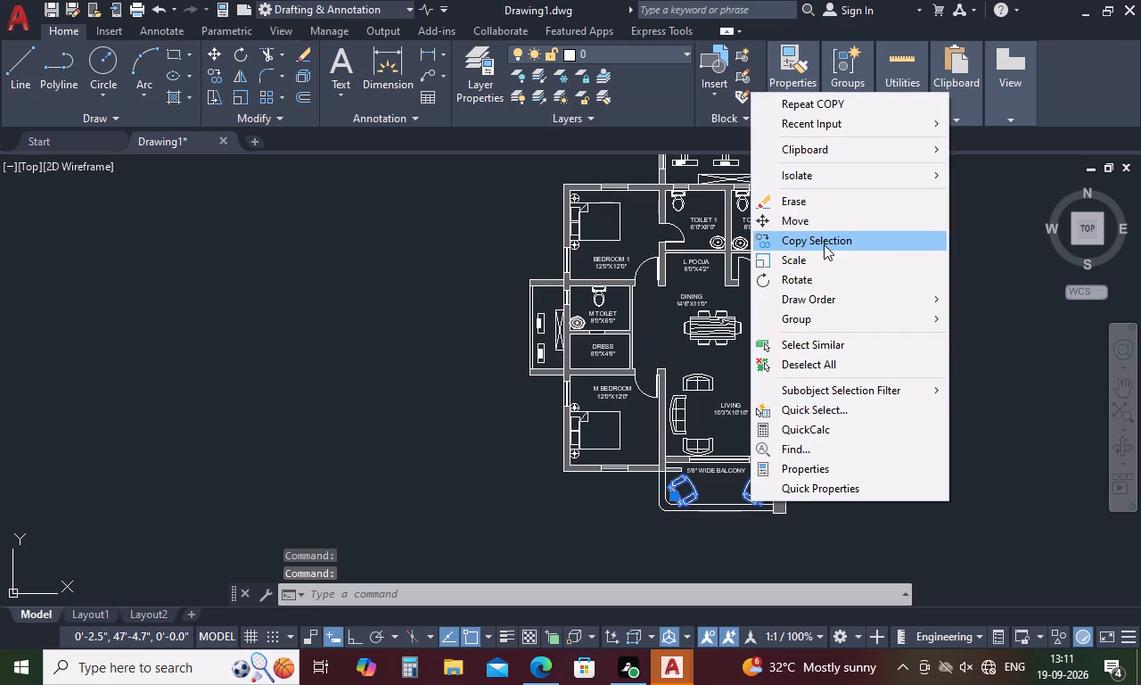
pyautogui.click(824, 244)
pyautogui.click(743, 495)
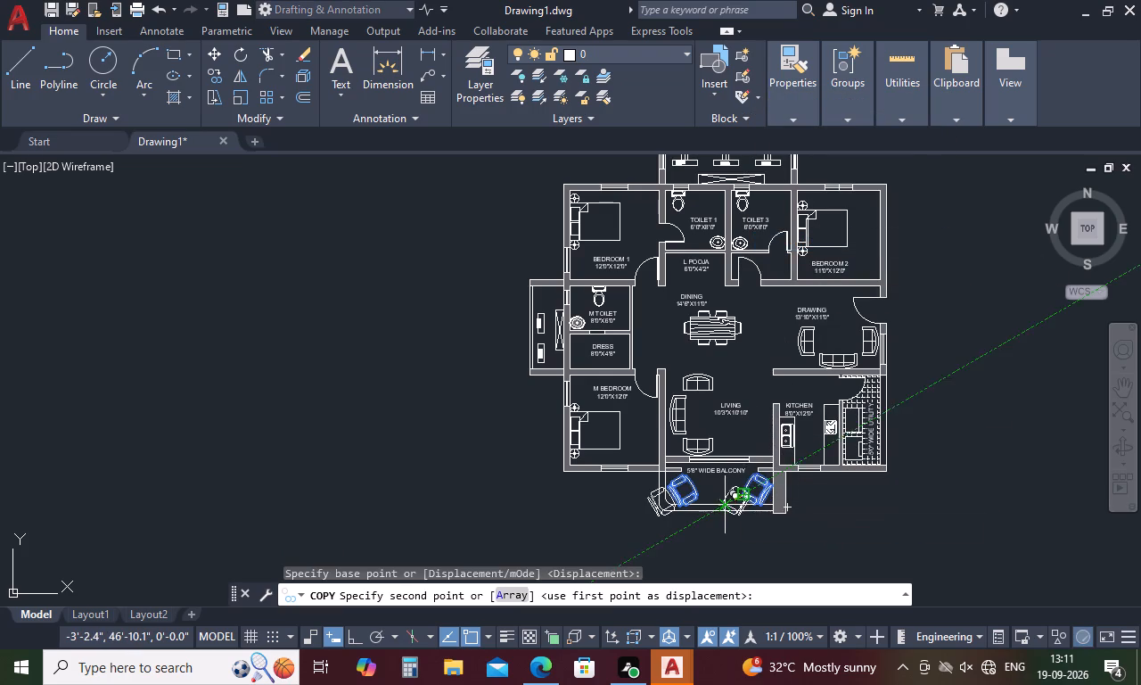
pyautogui.scroll(-3, 727, 507)
pyautogui.scroll(3, 688, 366)
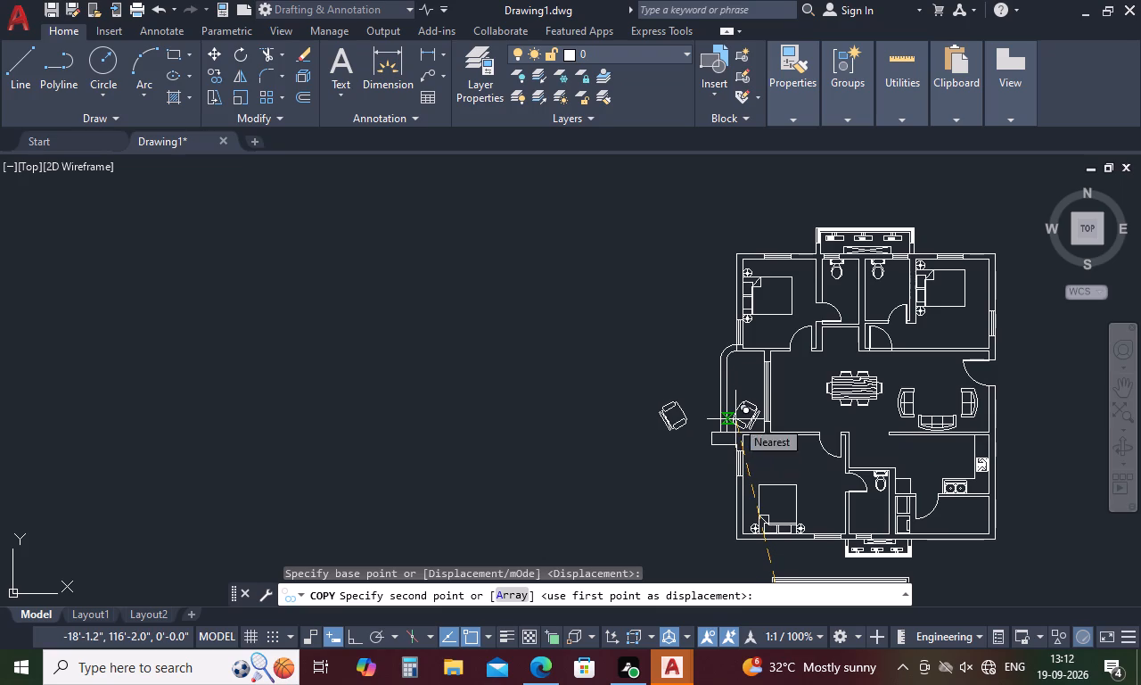
pyautogui.click(735, 419)
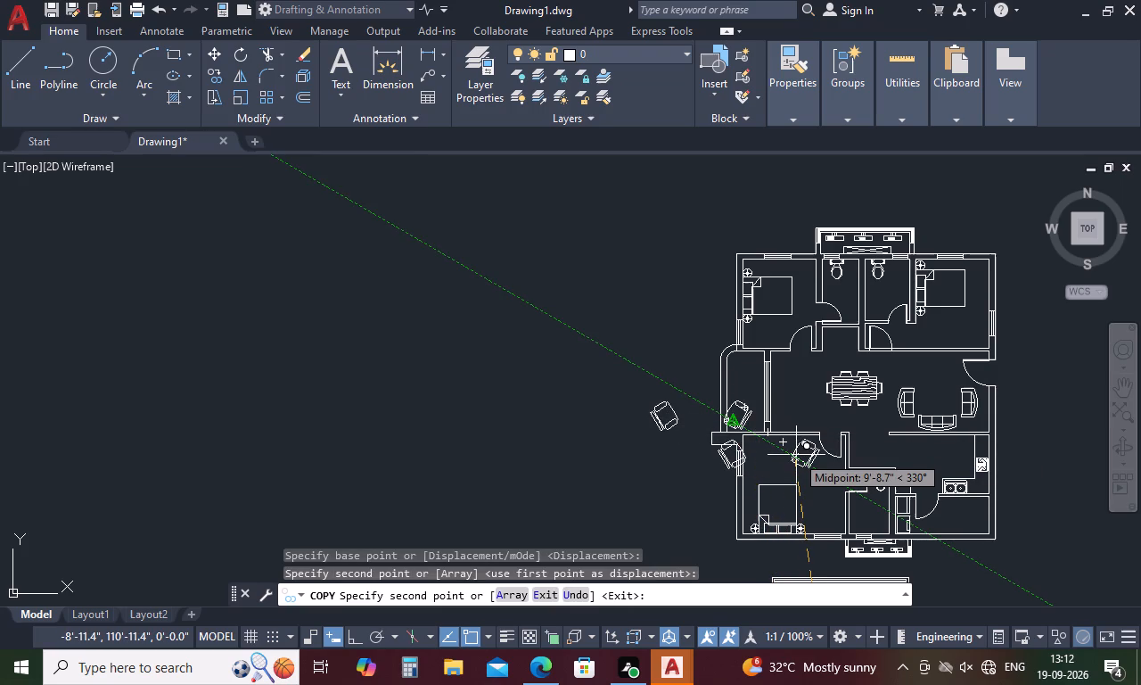
pyautogui.press('Escape')
# Rotate the two copied armchairs 270° with Ortho on, using a base point on the chair inside the upper plan's balcony.
pyautogui.click(731, 421)
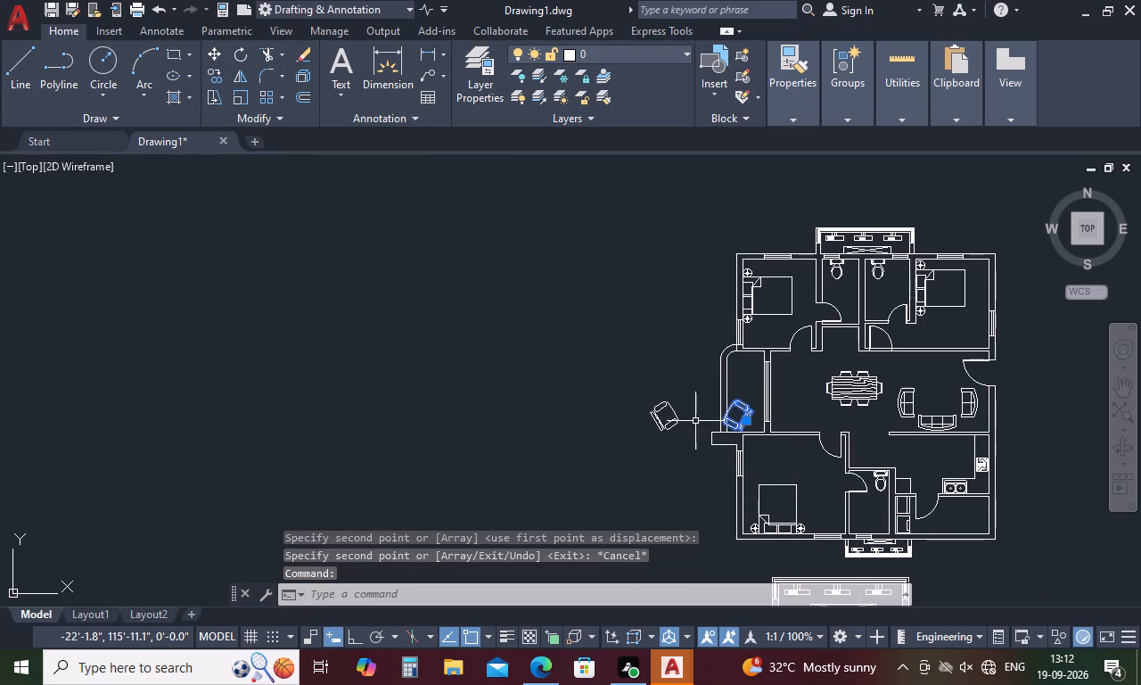
pyautogui.click(677, 419)
pyautogui.rightClick(677, 419)
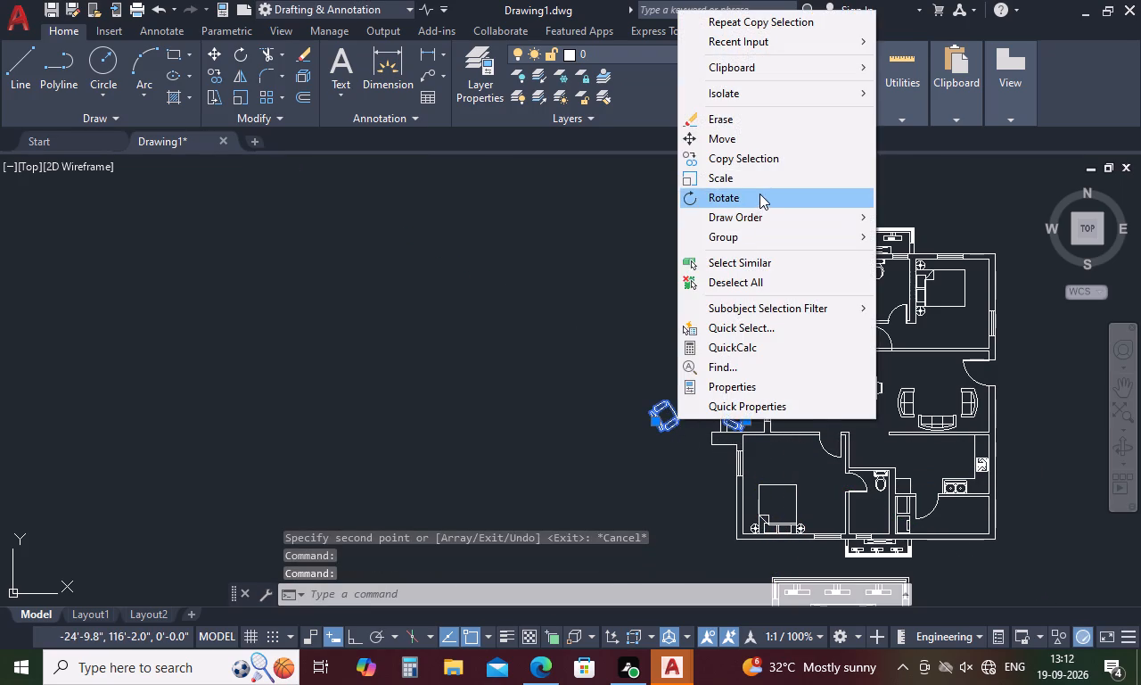
pyautogui.click(759, 194)
pyautogui.click(741, 417)
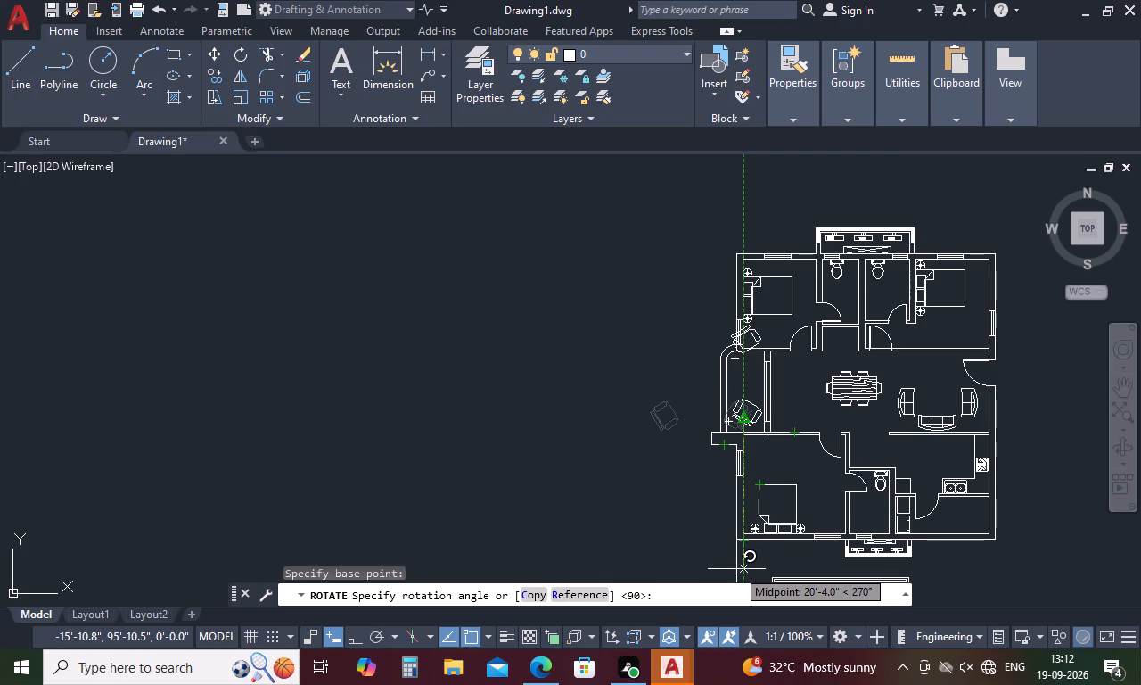
pyautogui.press('F8')
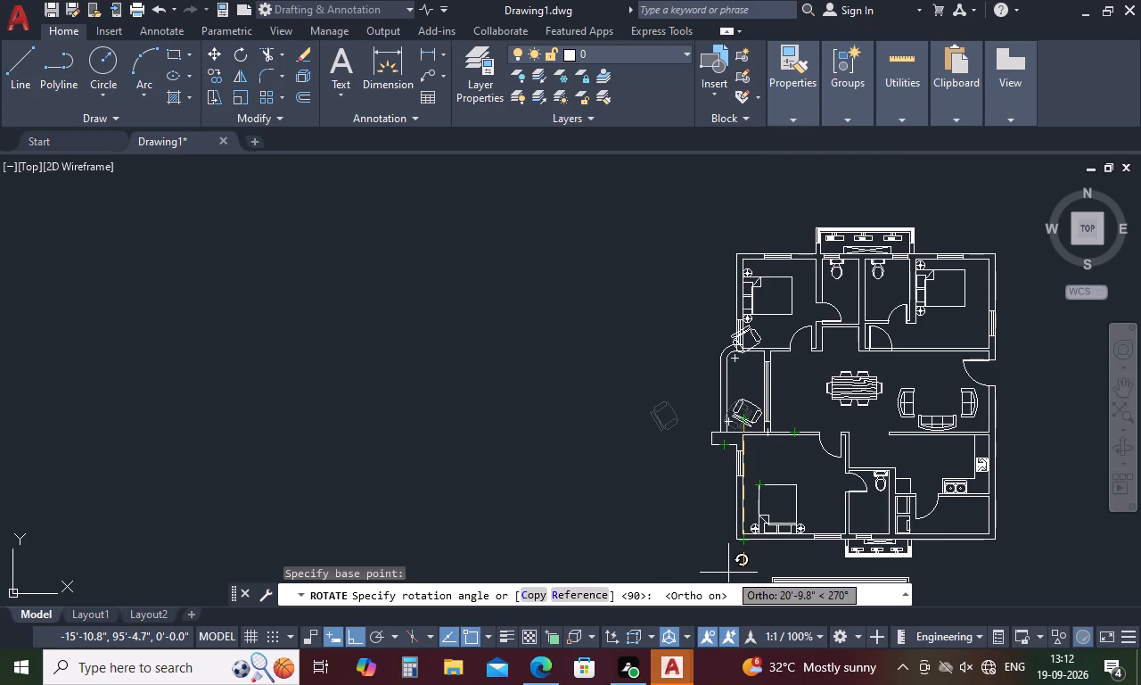
pyautogui.click(728, 573)
# Scale down both armchairs about the lower chair's bottom corner so the pair fits inside the upper plan's side balcony.
pyautogui.click(748, 418)
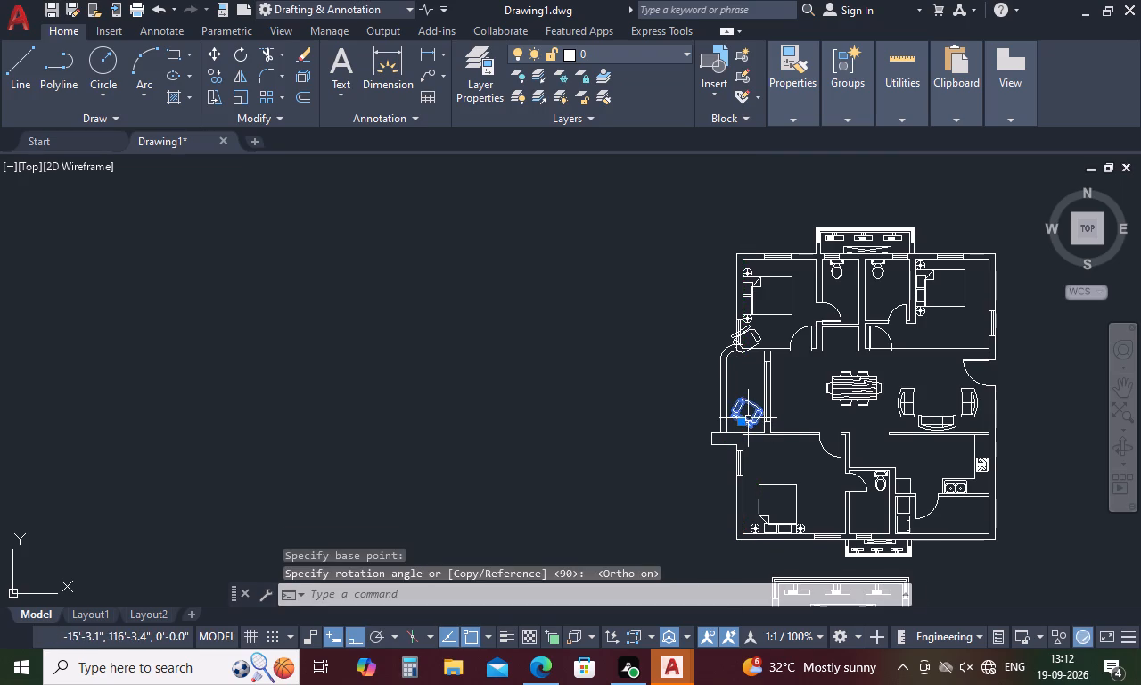
pyautogui.click(736, 346)
pyautogui.rightClick(736, 346)
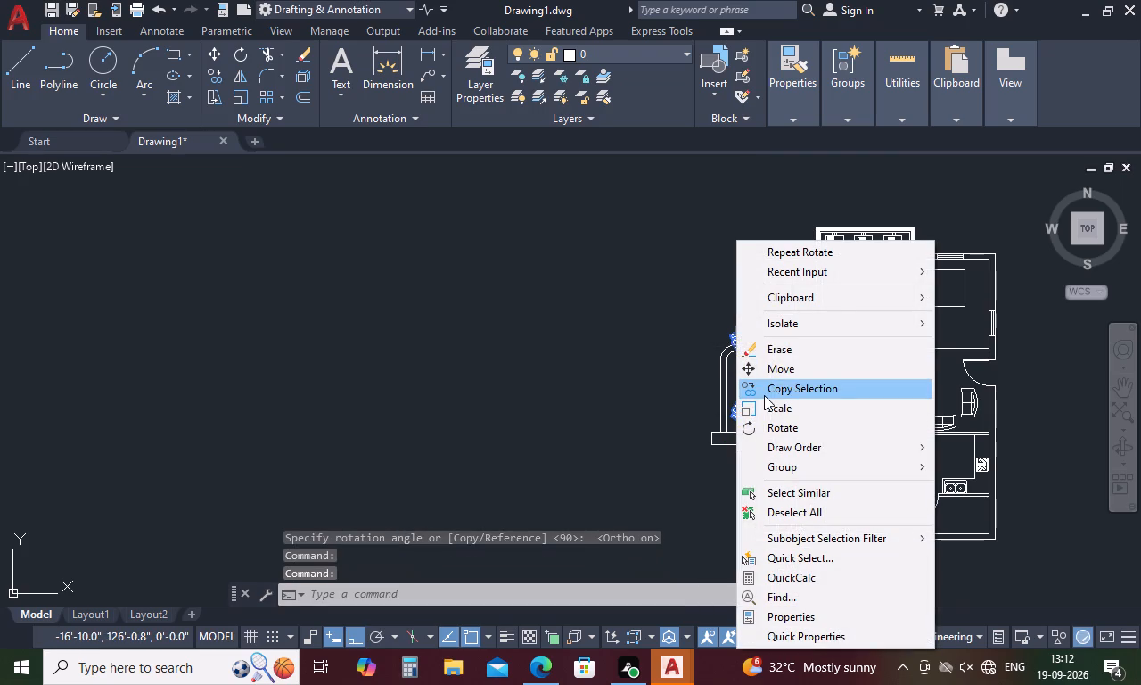
pyautogui.click(783, 409)
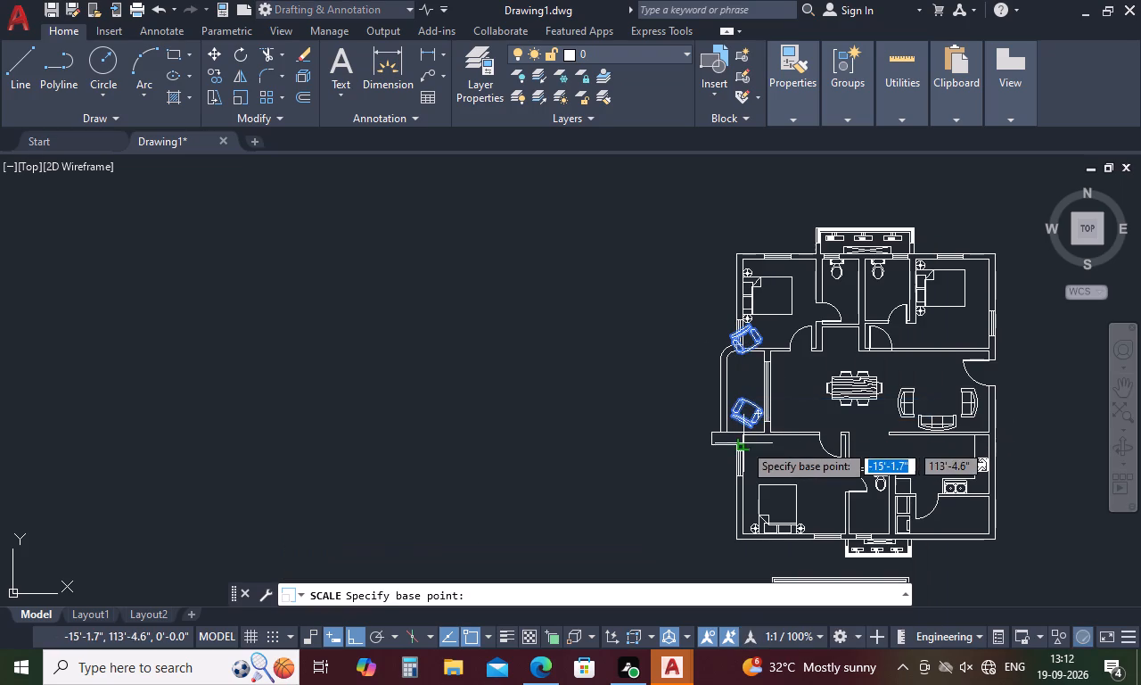
pyautogui.scroll(4, 748, 428)
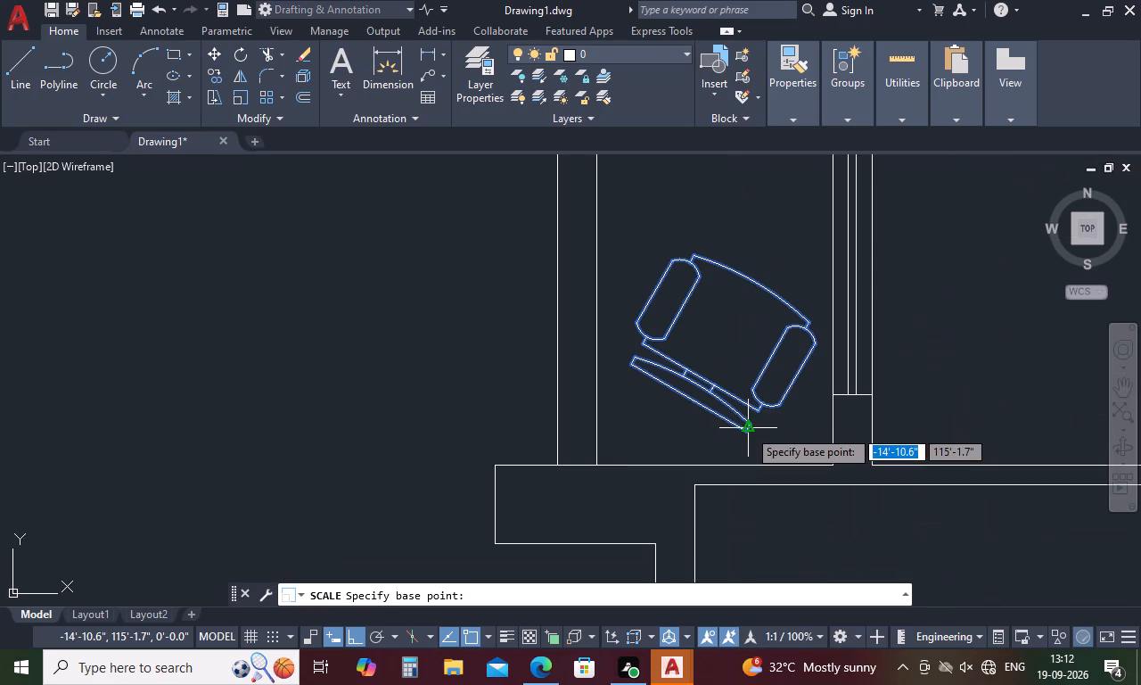
pyautogui.click(748, 431)
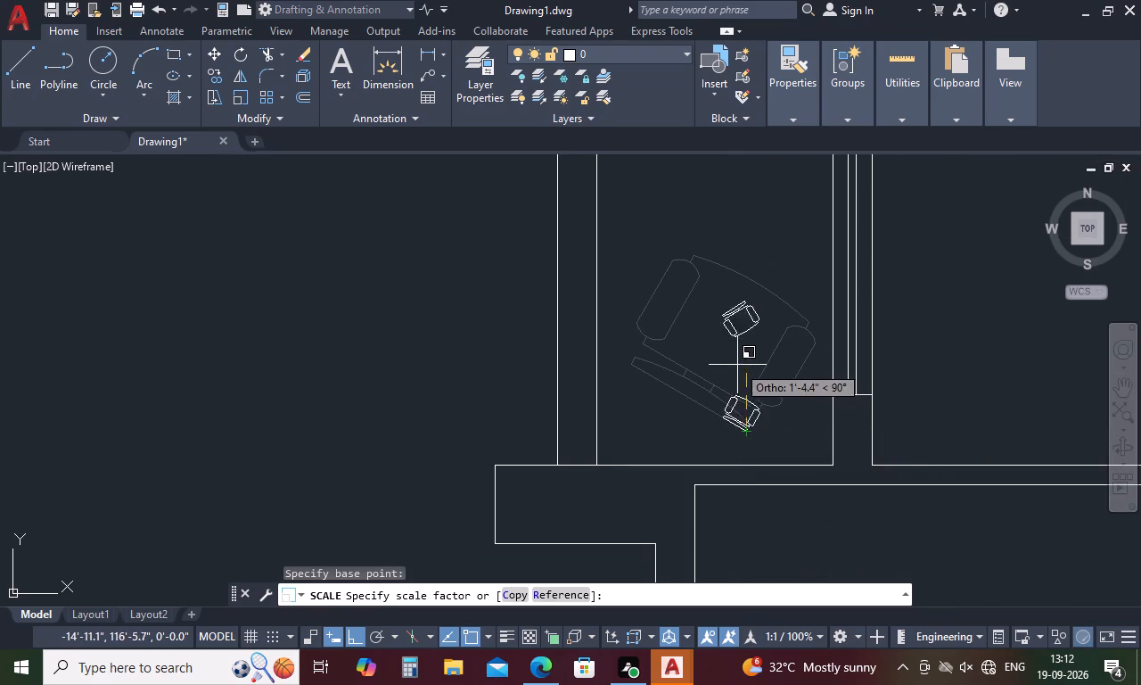
pyautogui.scroll(-2, 717, 318)
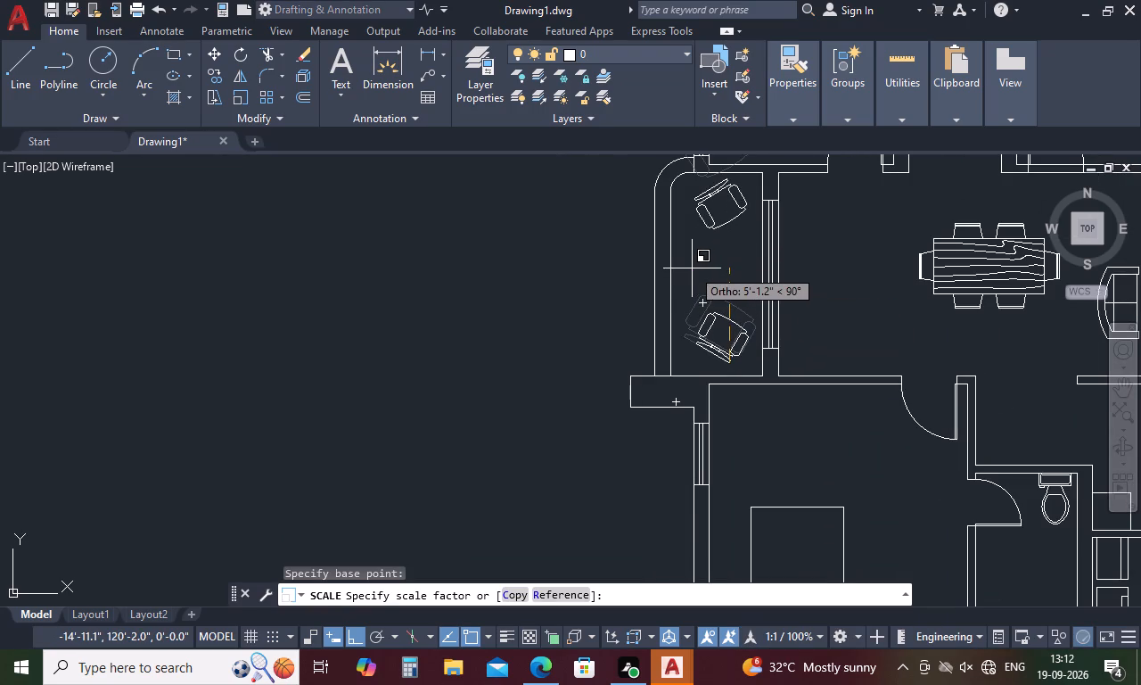
pyautogui.click(689, 266)
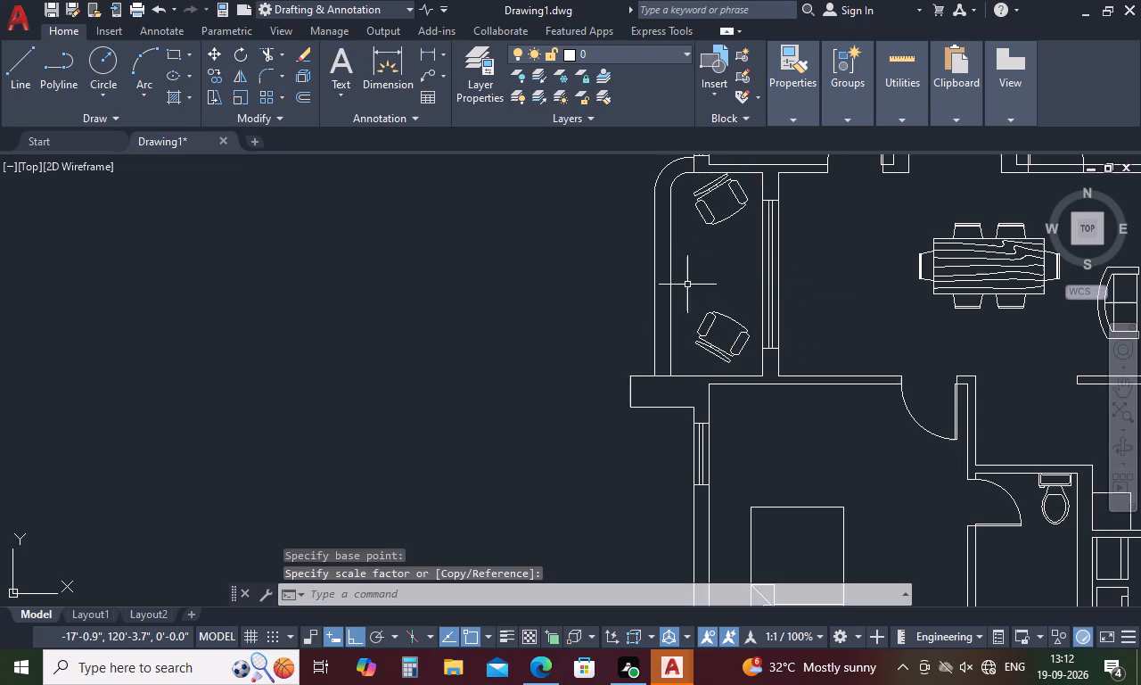
# Copy the lower plan's BEDROOM 1 label and paste it below the bed in the upper plan's top-left bedroom.
pyautogui.scroll(-3, 615, 374)
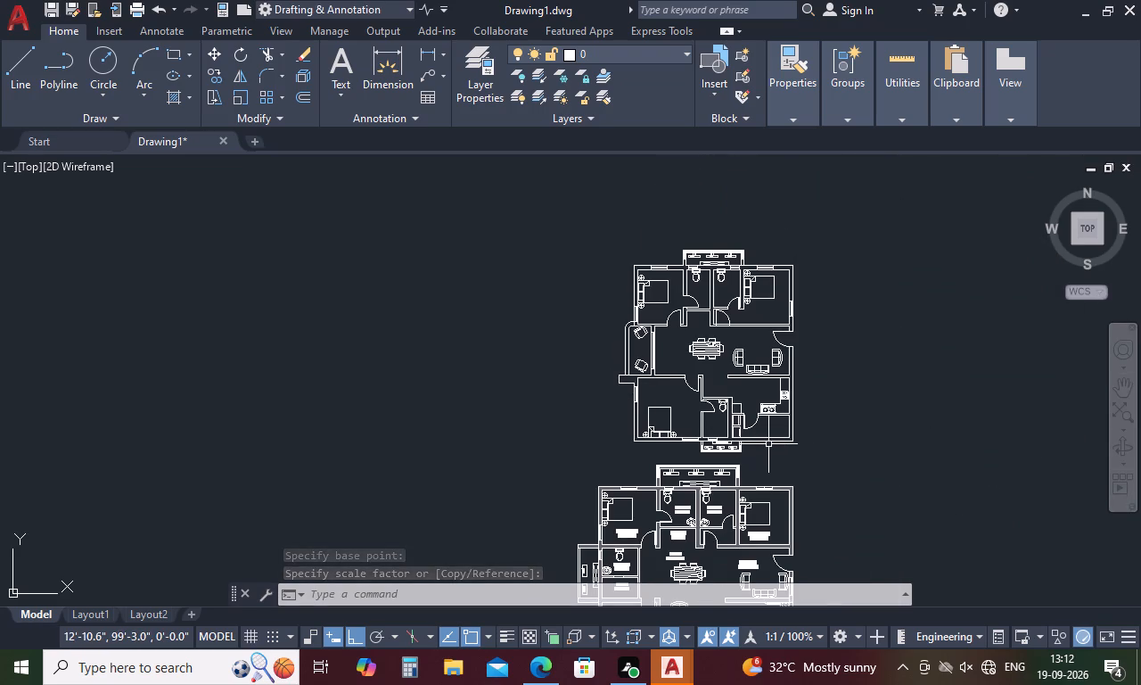
pyautogui.scroll(-1, 758, 430)
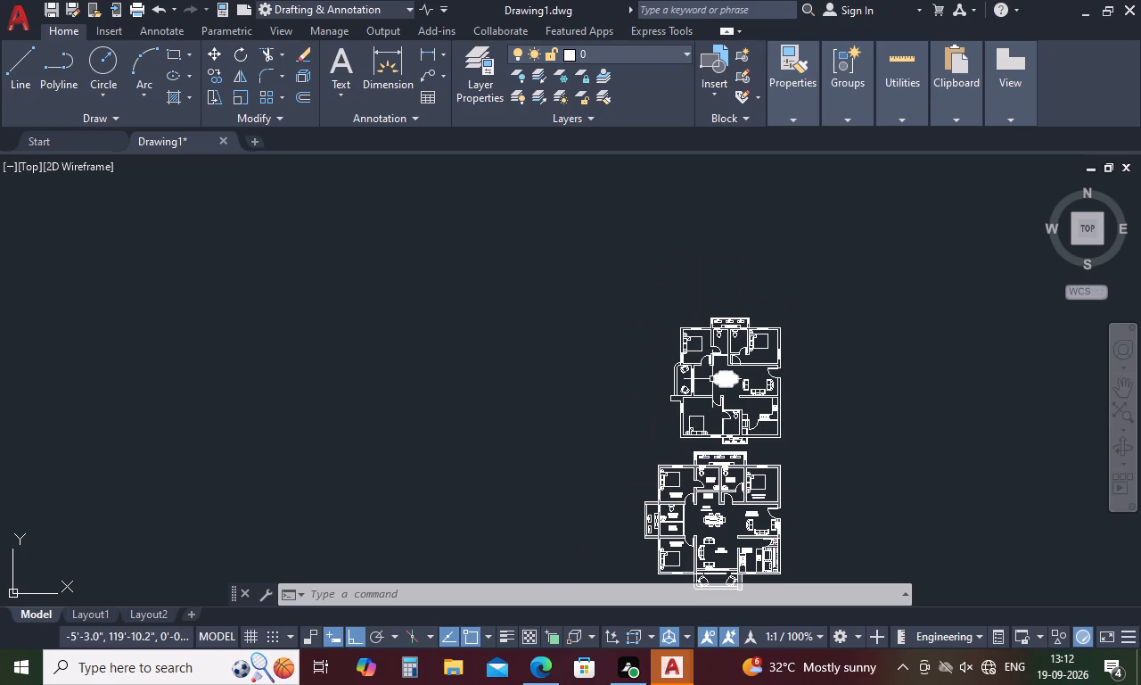
pyautogui.scroll(1, 712, 379)
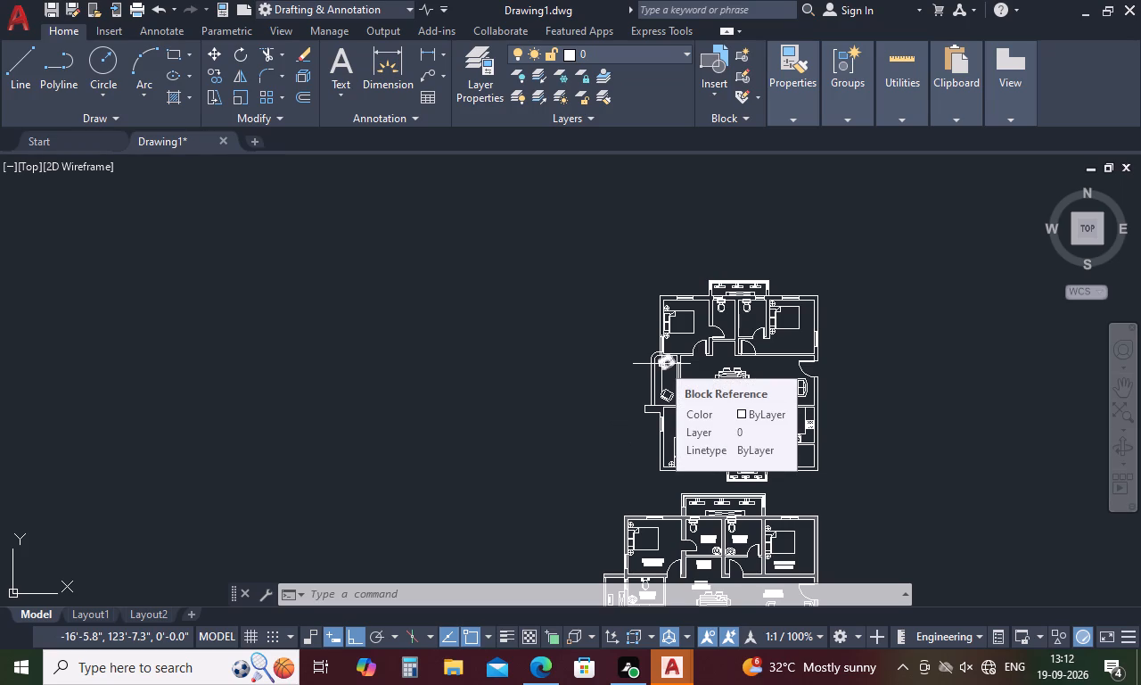
pyautogui.scroll(-3, 690, 343)
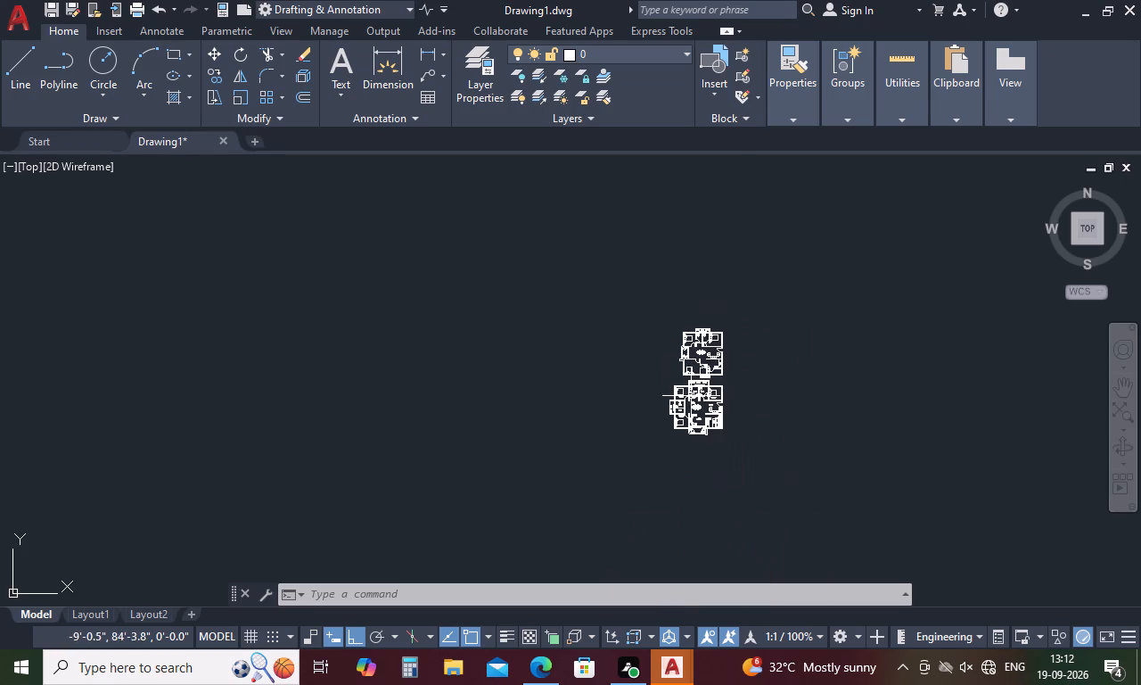
pyautogui.scroll(4, 691, 398)
pyautogui.click(641, 400)
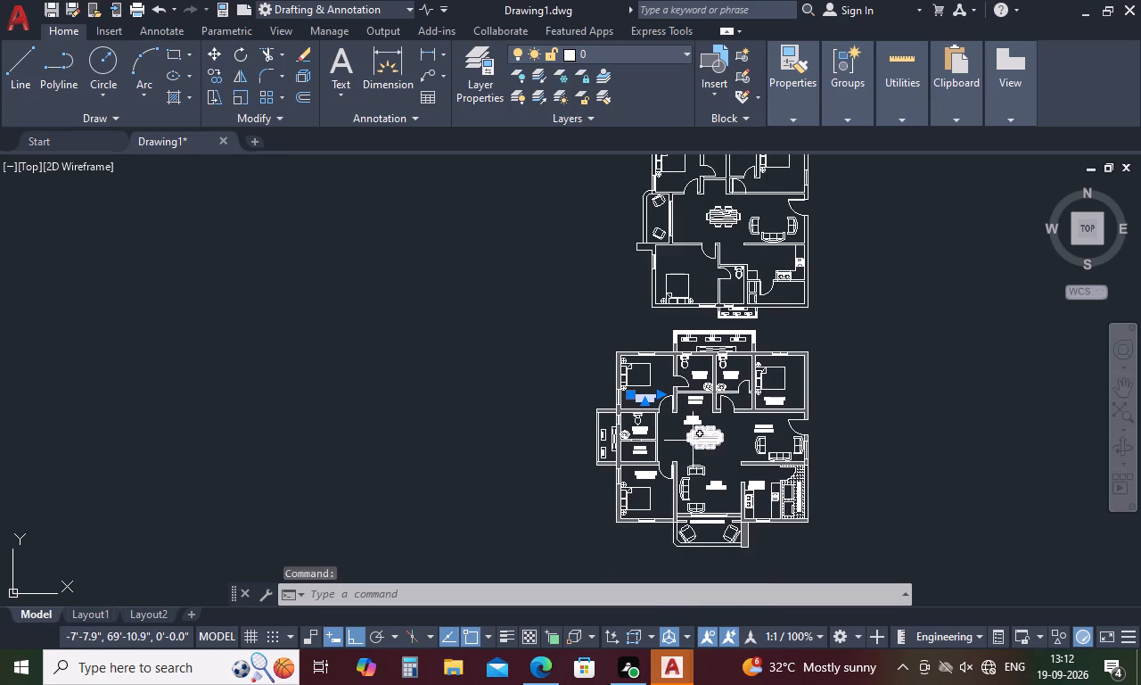
pyautogui.hotkey('ctrl', 'c')
pyautogui.hotkey('ctrl', 'v')
pyautogui.scroll(-3, 693, 443)
pyautogui.scroll(7, 689, 374)
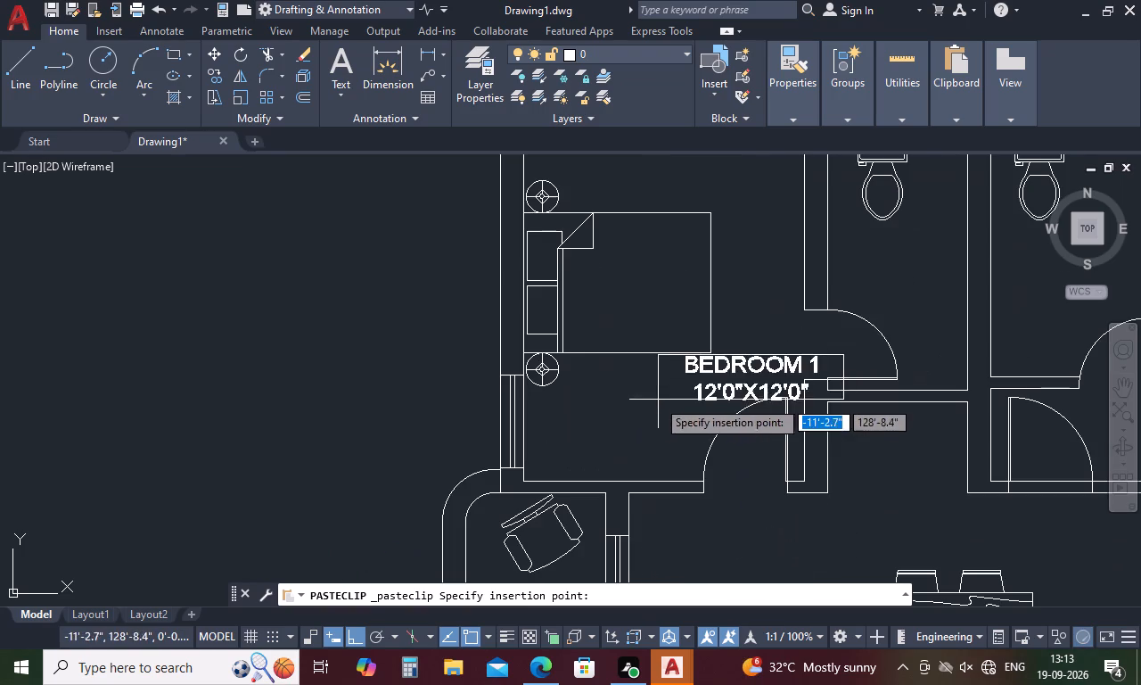
pyautogui.click(550, 430)
# Change the size line of the pasted BEDROOM 1 label to 10'0"X12'0".
pyautogui.doubleClick(606, 392)
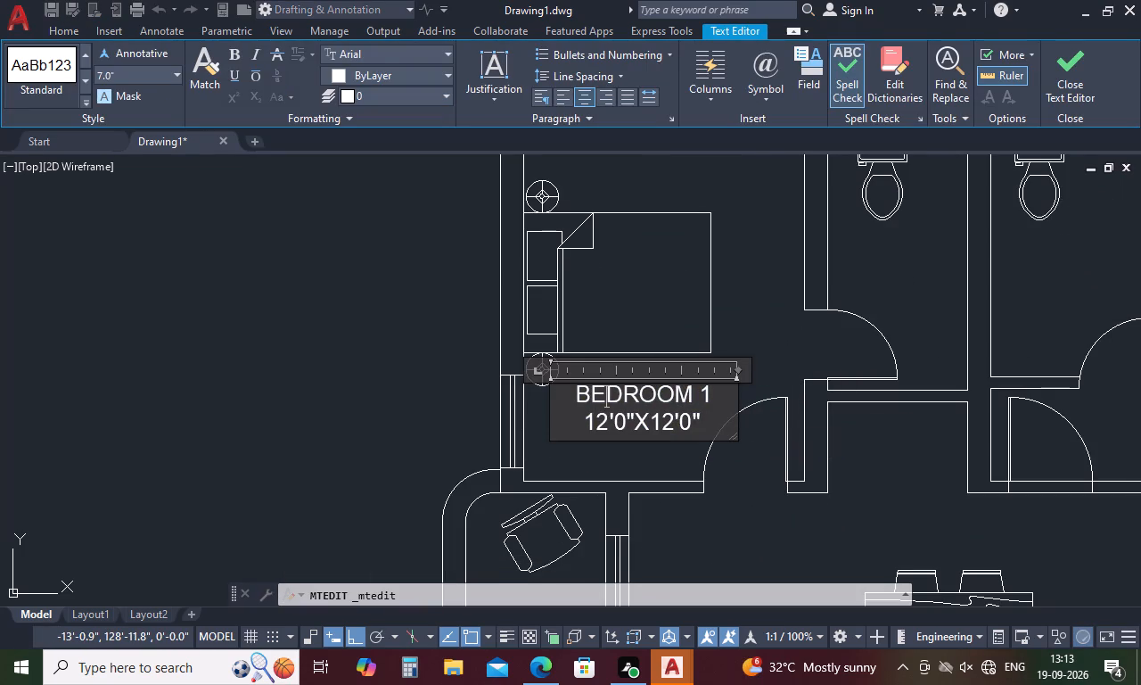
pyautogui.click(604, 423)
pyautogui.press('BackSpace')
pyautogui.press('0')
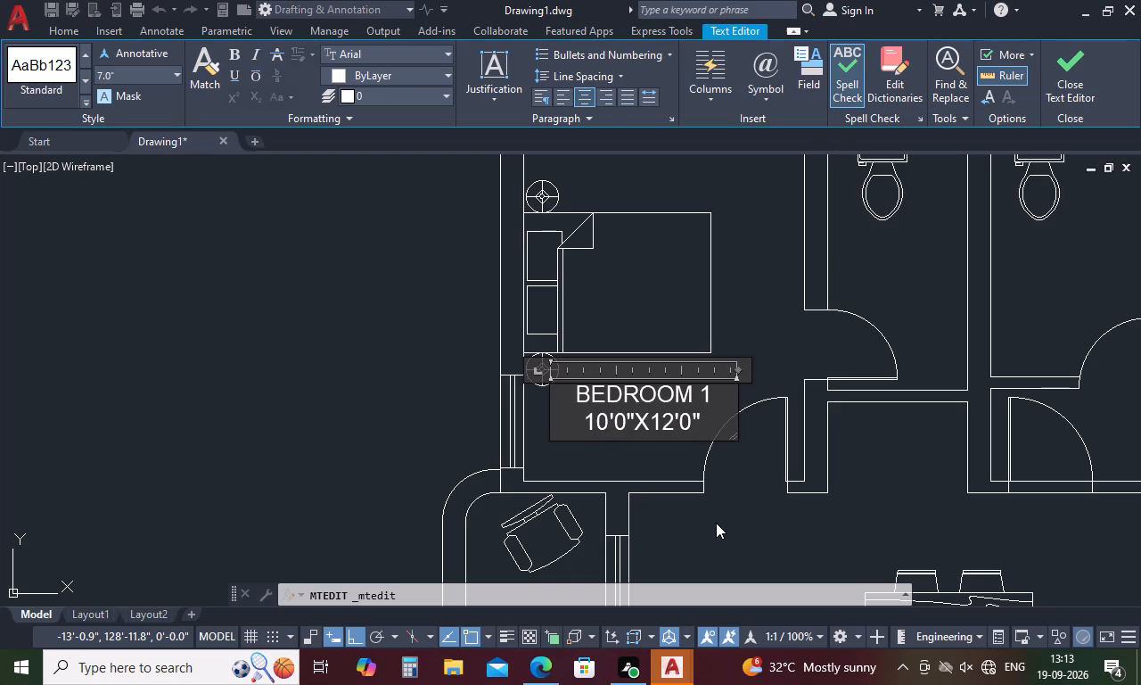
pyautogui.click(716, 523)
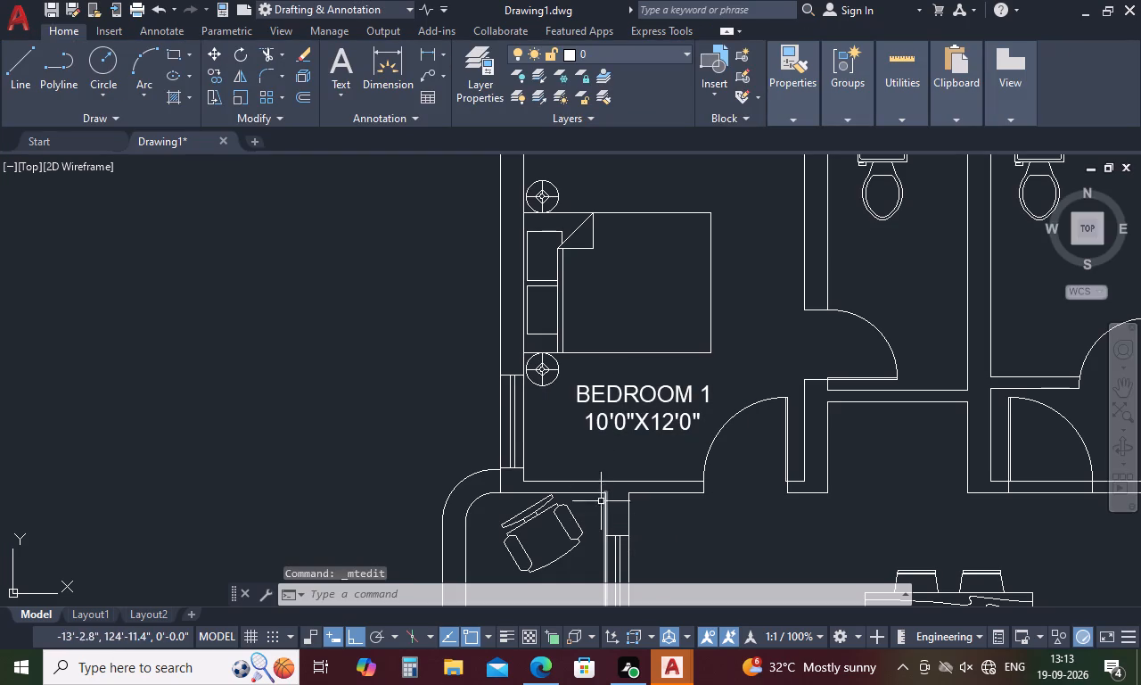
# Copy the edited BEDROOM 1 label and paste it below the bed in the upper plan's top-right bedroom.
pyautogui.click(629, 385)
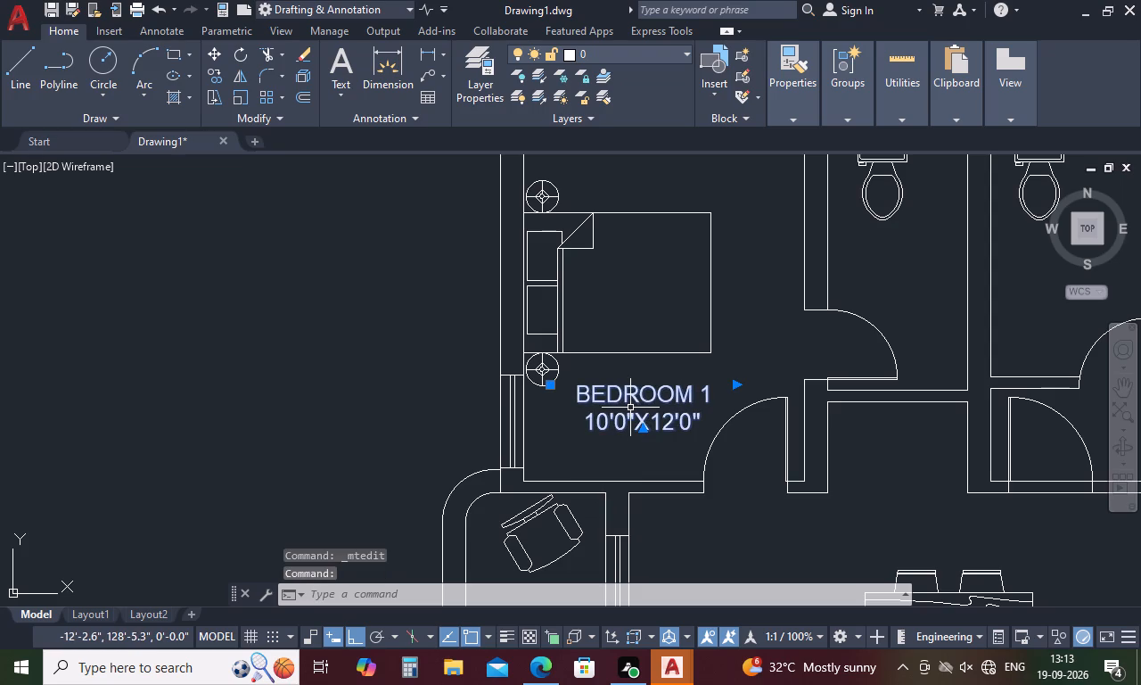
pyautogui.hotkey('ctrl', 'c')
pyautogui.hotkey('ctrl', 'v')
pyautogui.scroll(-3, 529, 436)
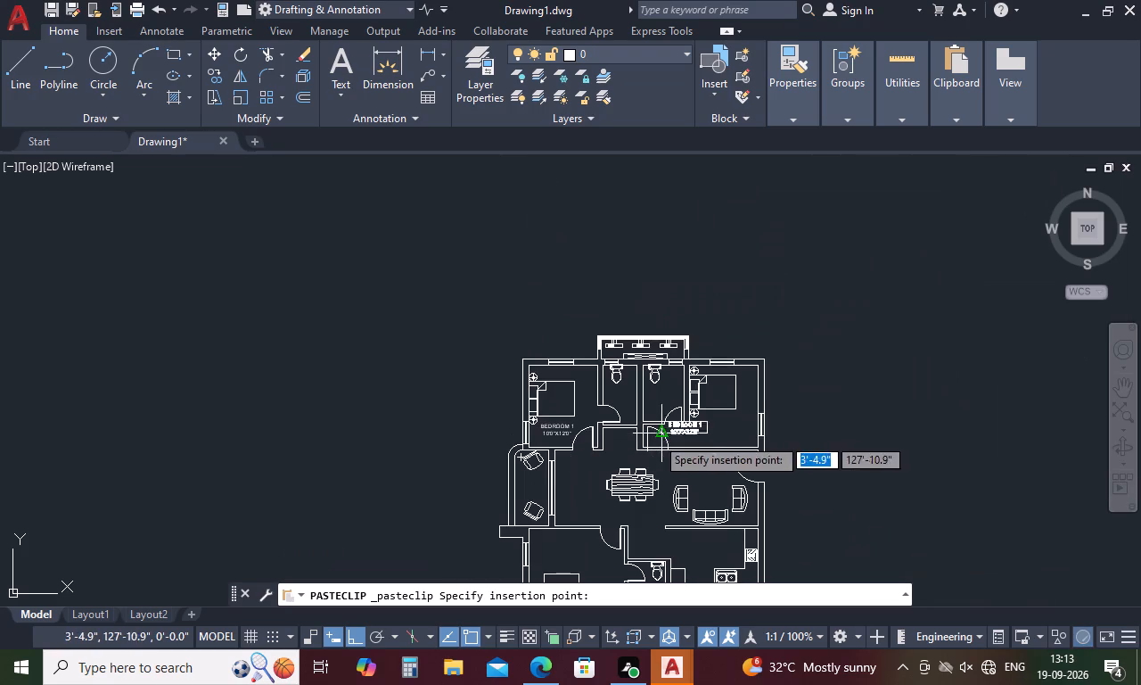
pyautogui.click(696, 439)
# Place the copied BEDROOM 1 label in the upper plan's top-right bedroom and move it up, clear of the bottom wall.
pyautogui.click(718, 442)
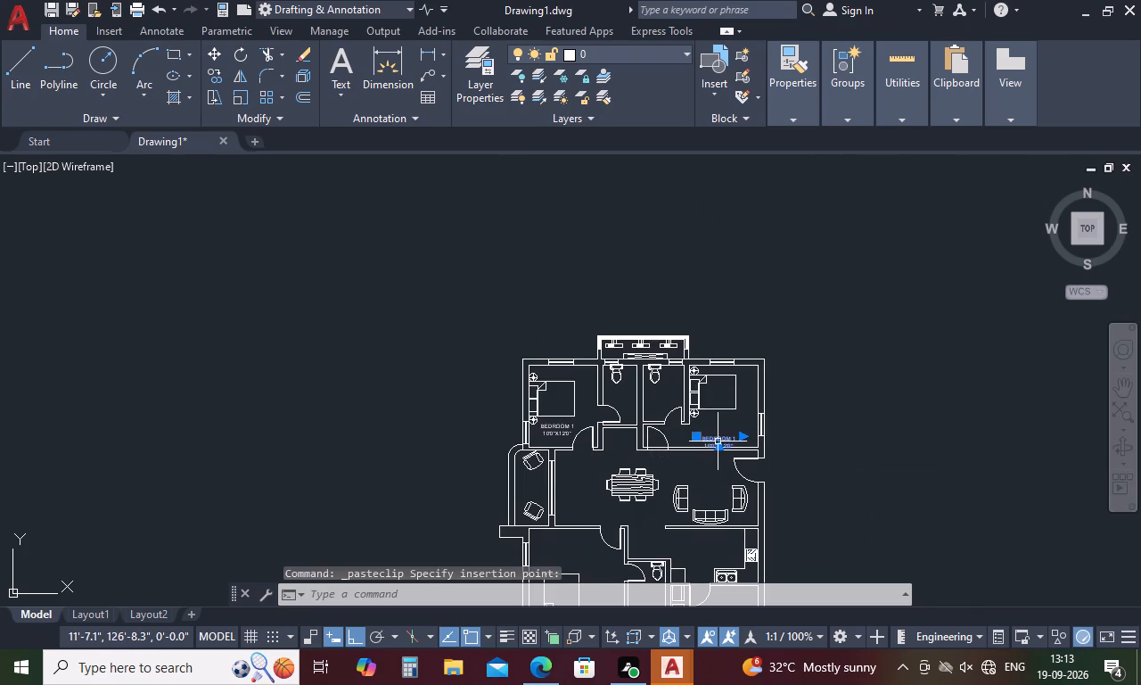
pyautogui.write('M')
pyautogui.press('space')
pyautogui.scroll(3, 718, 442)
pyautogui.click(704, 436)
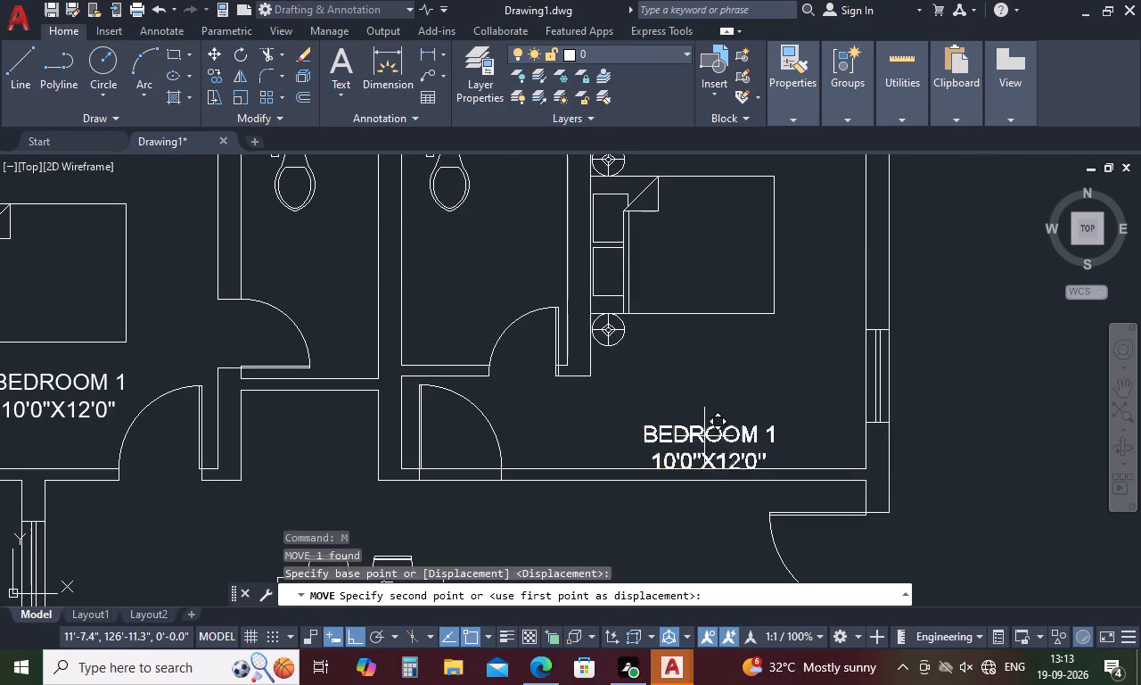
pyautogui.click(692, 376)
# Rename the top-right bedroom's label to BEDROOM 2.
pyautogui.doubleClick(718, 374)
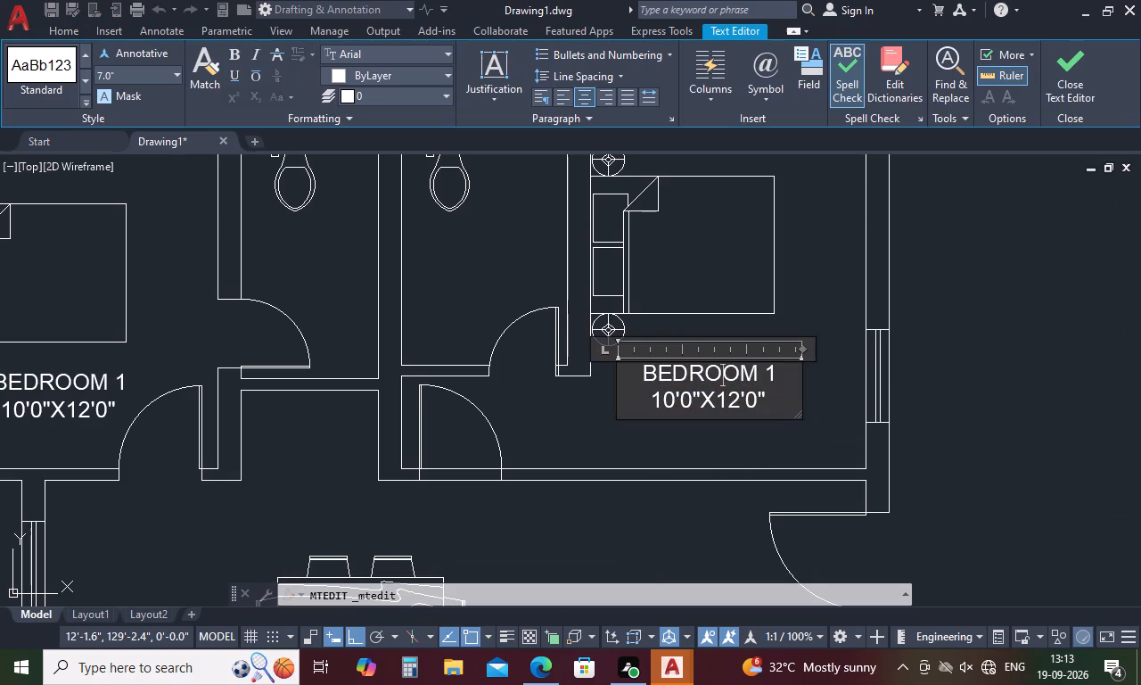
pyautogui.click(781, 376)
pyautogui.press('BackSpace')
pyautogui.press('2')
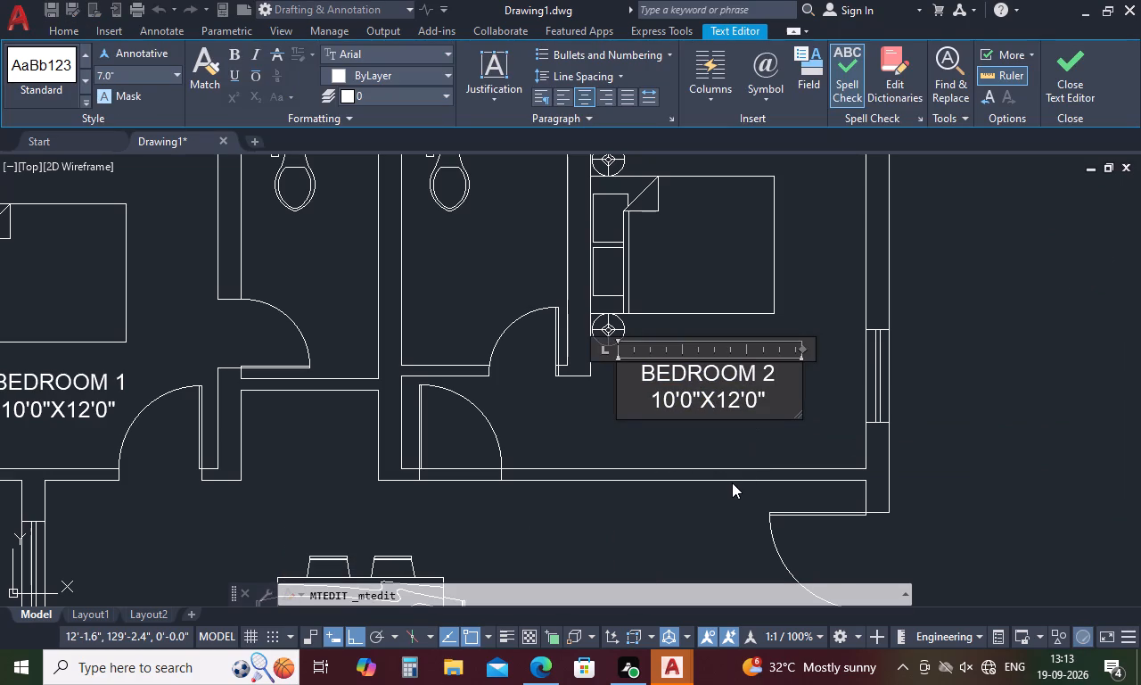
pyautogui.click(712, 495)
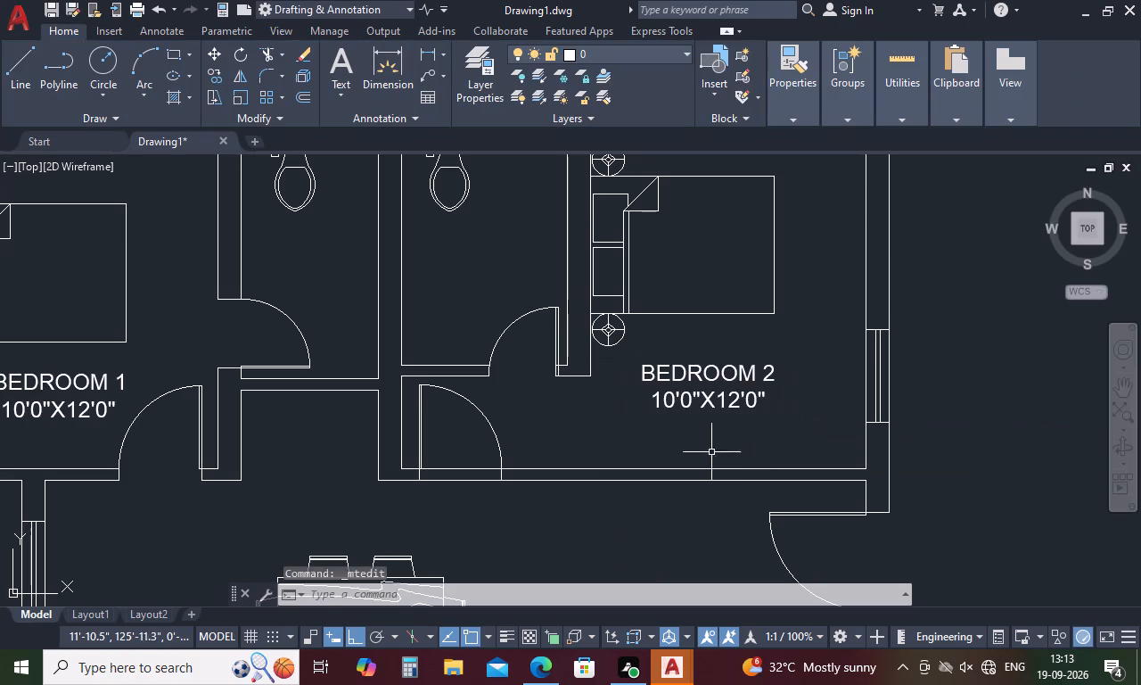
# Paste another copy of the BEDROOM 1 label above the bed in the upper plan's bottom-left bedroom.
pyautogui.scroll(-2, 756, 369)
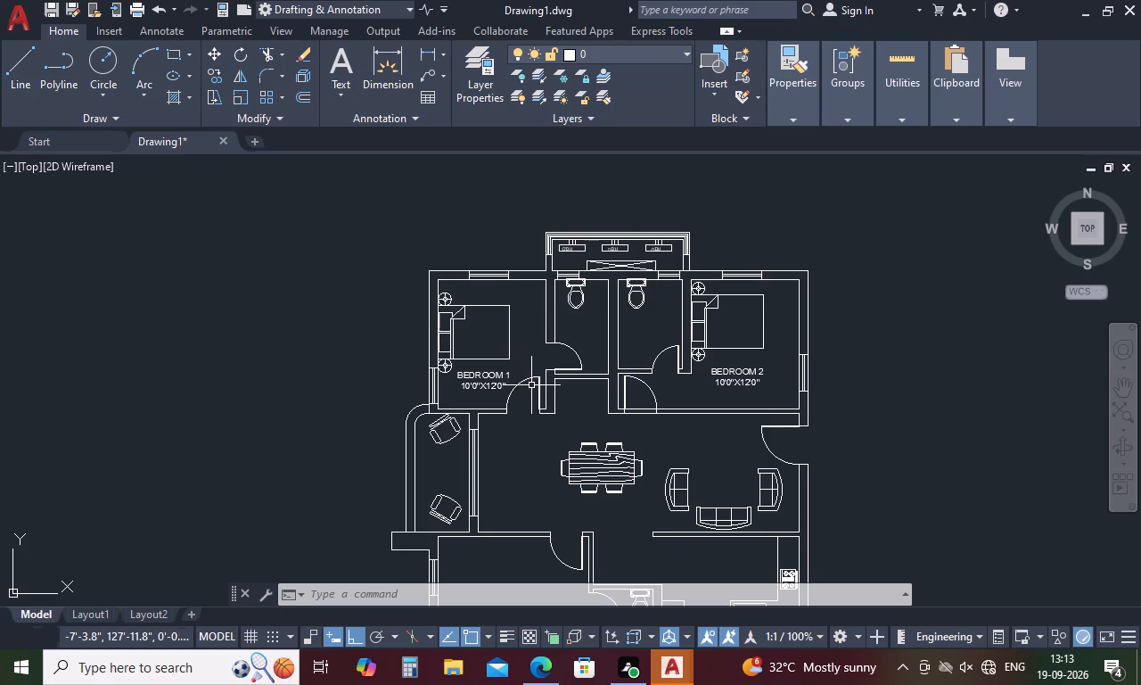
pyautogui.hotkey('ctrl', 'v')
pyautogui.scroll(-2, 559, 355)
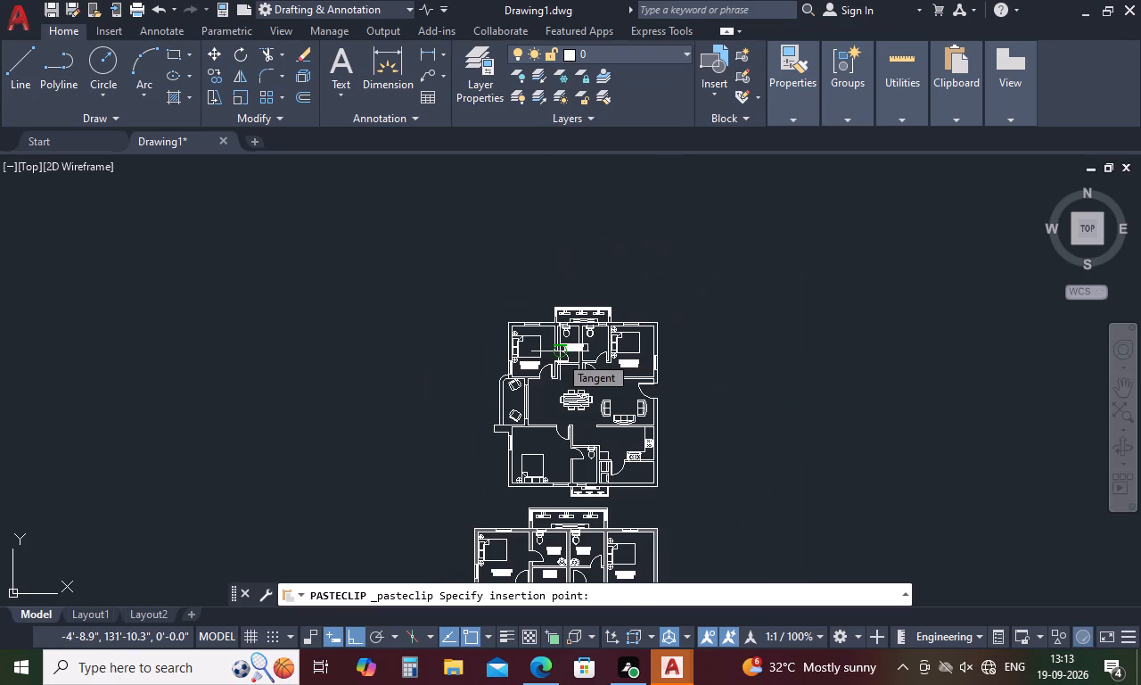
pyautogui.scroll(-2, 551, 382)
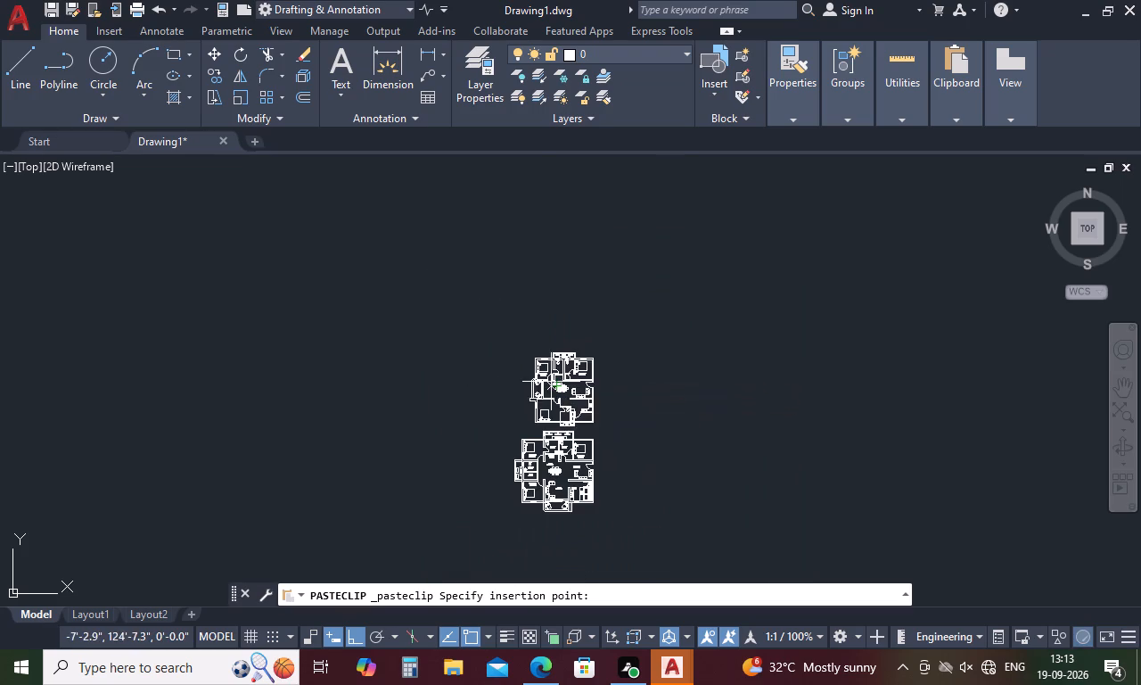
pyautogui.scroll(4, 538, 415)
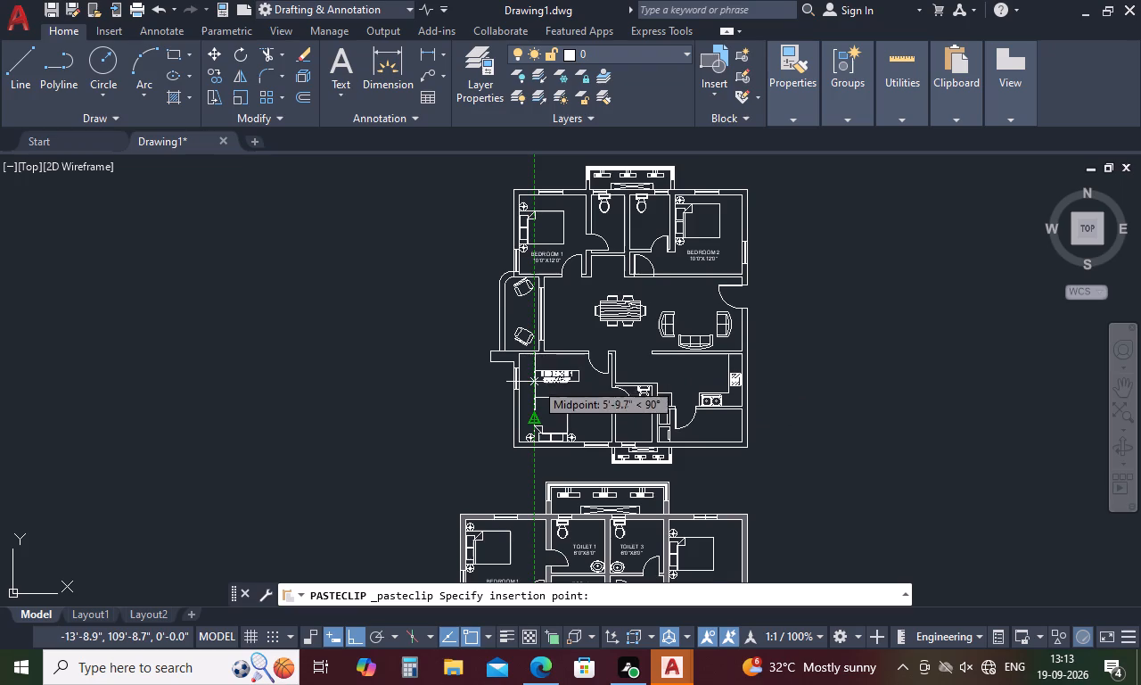
pyautogui.click(535, 382)
# Rename the bottom-left bedroom's label to M BEDROOM.
pyautogui.doubleClick(551, 375)
pyautogui.scroll(4, 546, 376)
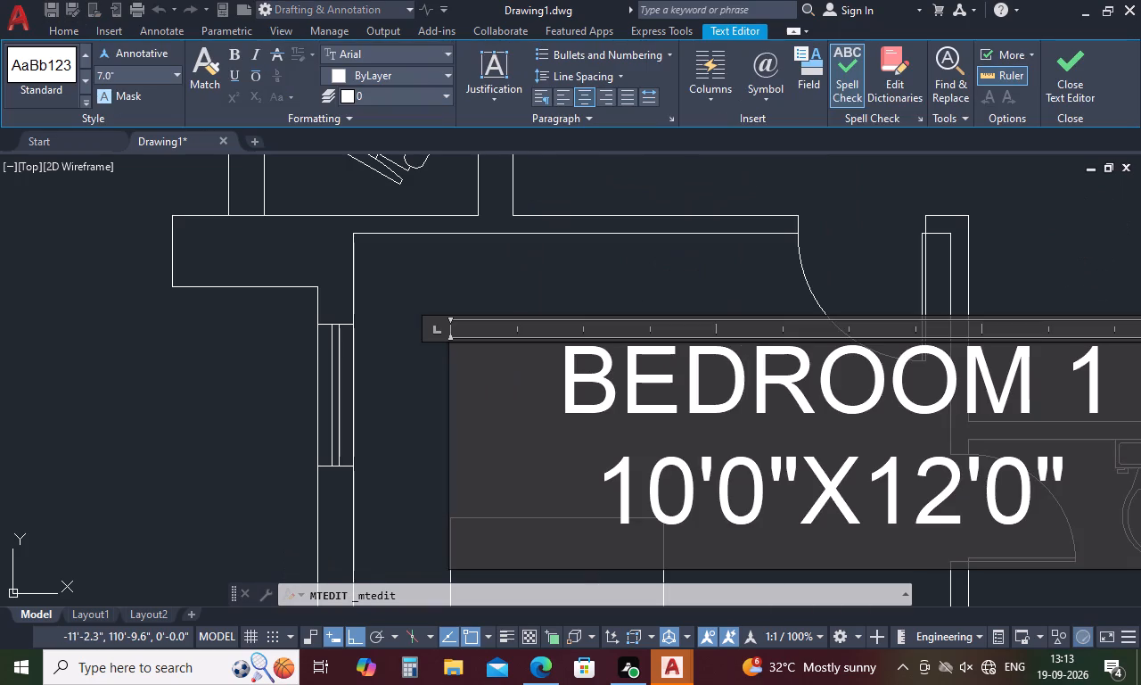
pyautogui.click(545, 388)
pyautogui.write('M')
pyautogui.press('space')
pyautogui.scroll(-3, 545, 388)
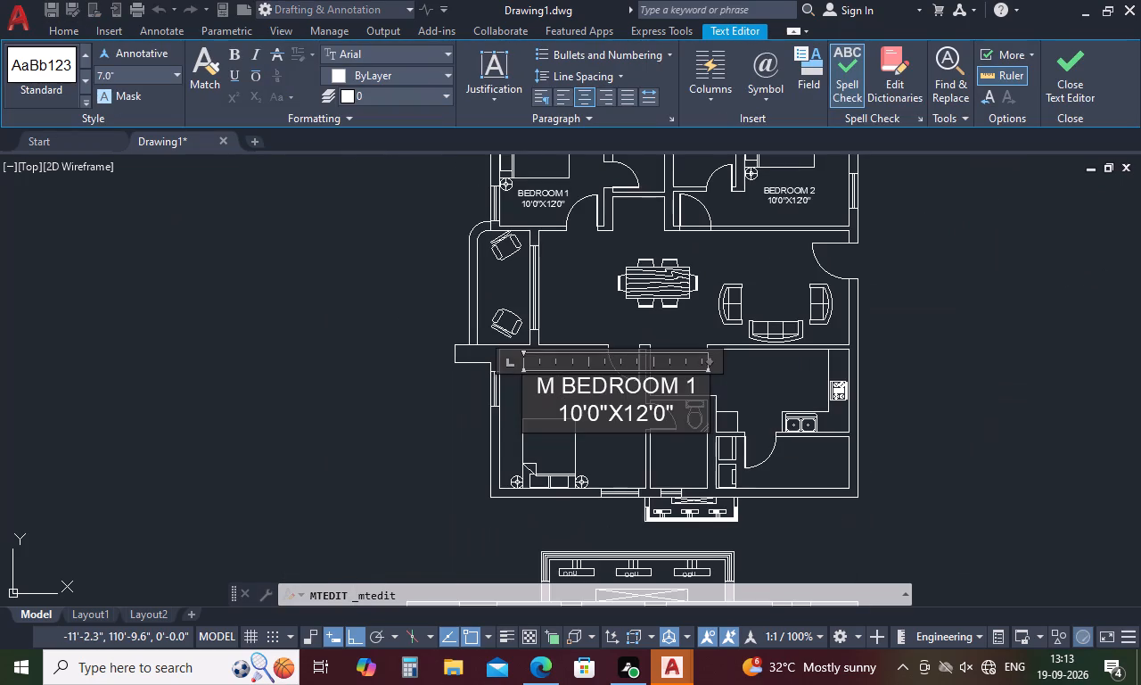
pyautogui.click(698, 390)
pyautogui.press('BackSpace')
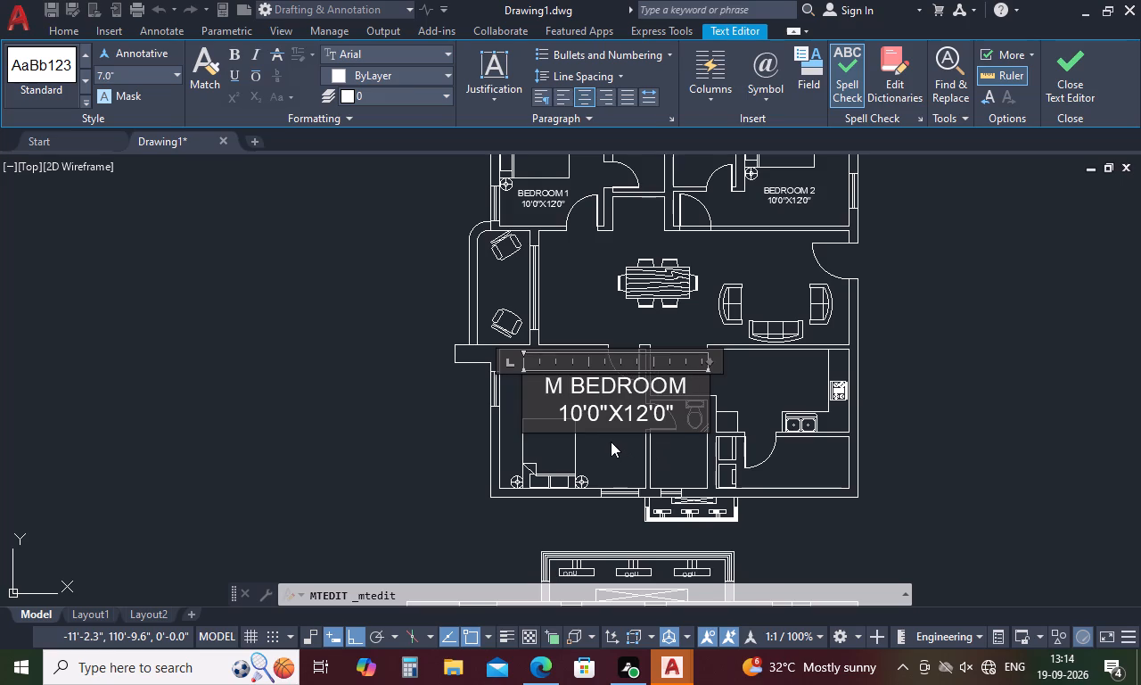
# Change the size line of the M BEDROOM label to 14'0"X13'4".
pyautogui.click(581, 417)
pyautogui.press('BackSpace')
pyautogui.press('4')
pyautogui.scroll(3, 617, 405)
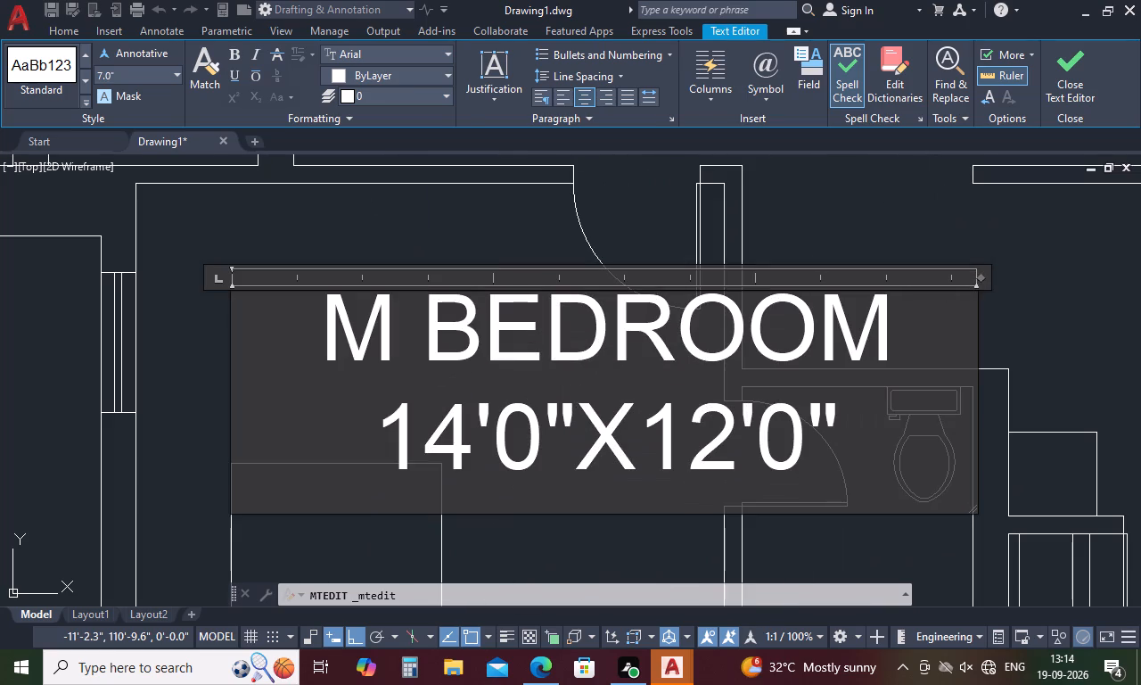
pyautogui.click(724, 443)
pyautogui.press('BackSpace')
pyautogui.press('3')
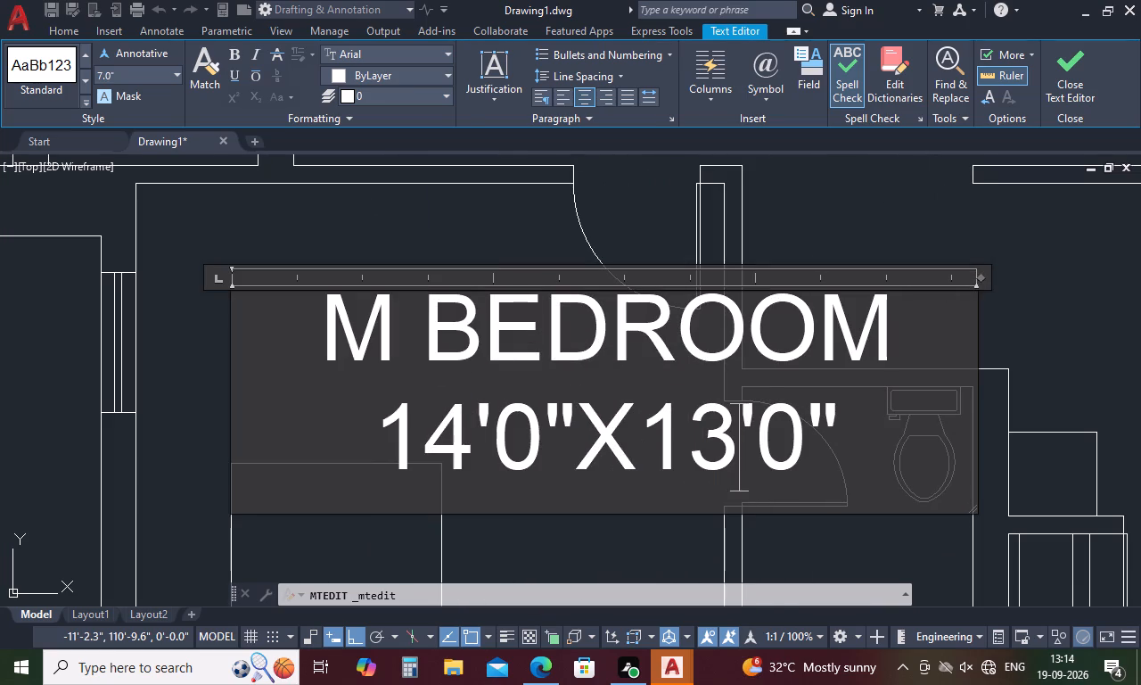
pyautogui.click(804, 454)
pyautogui.press('BackSpace')
pyautogui.press('4')
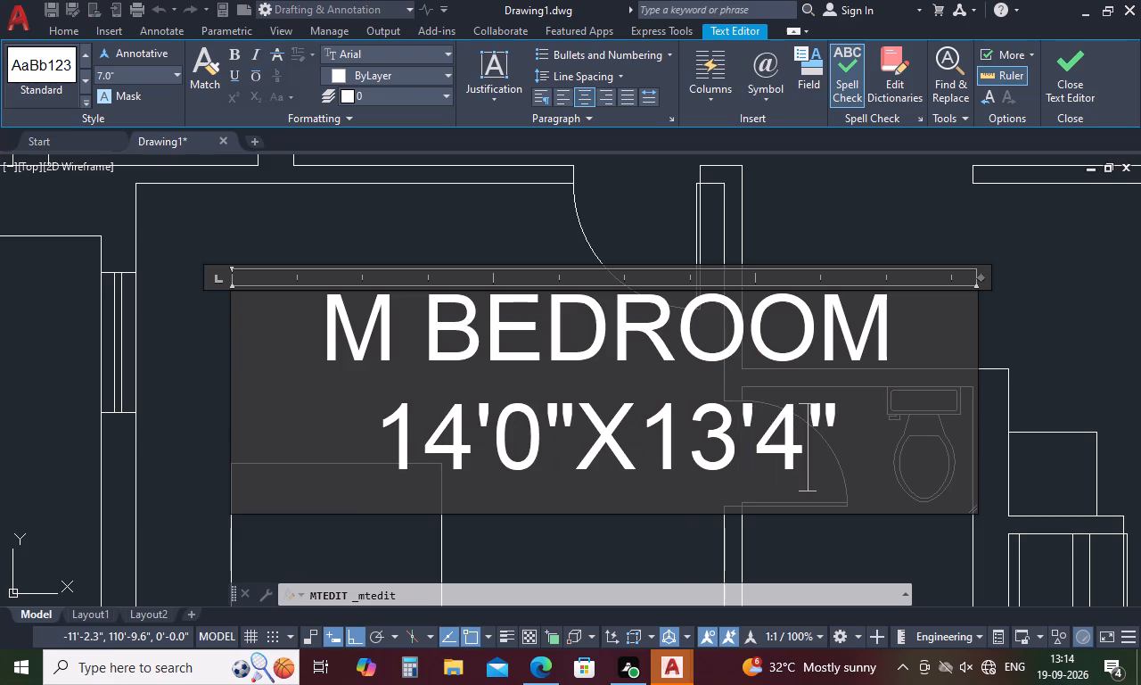
pyautogui.scroll(-2, 558, 398)
pyautogui.click(800, 372)
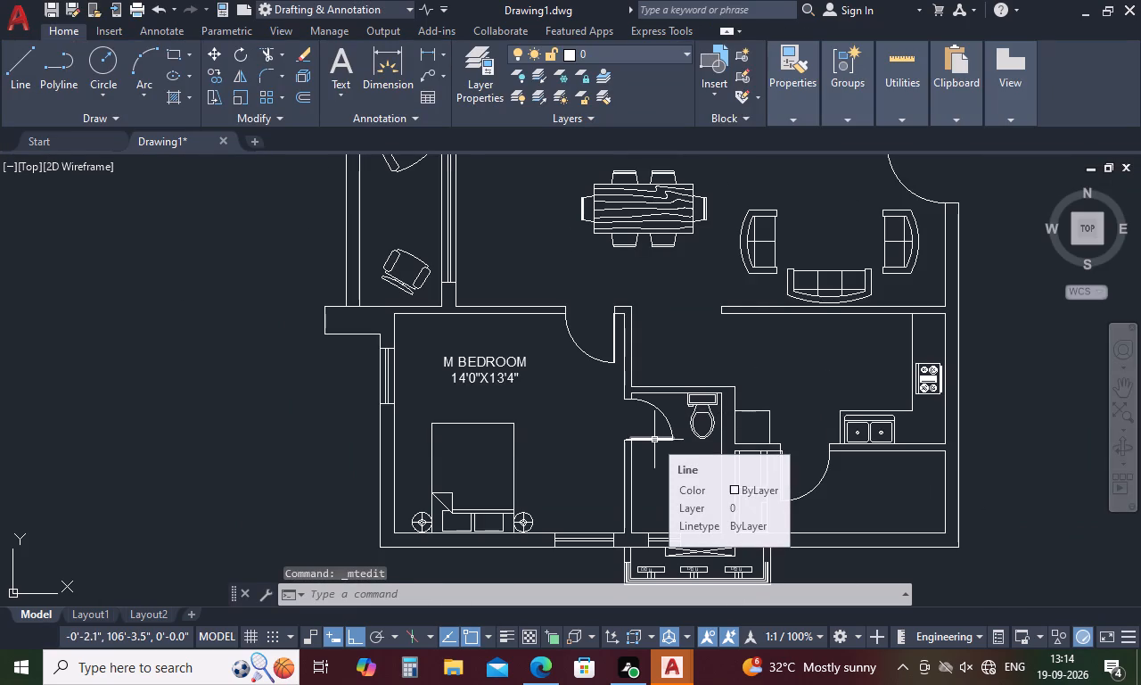
# Copy the lower plan's DINING label and paste it above the dining table in the upper plan.
pyautogui.scroll(-4, 664, 403)
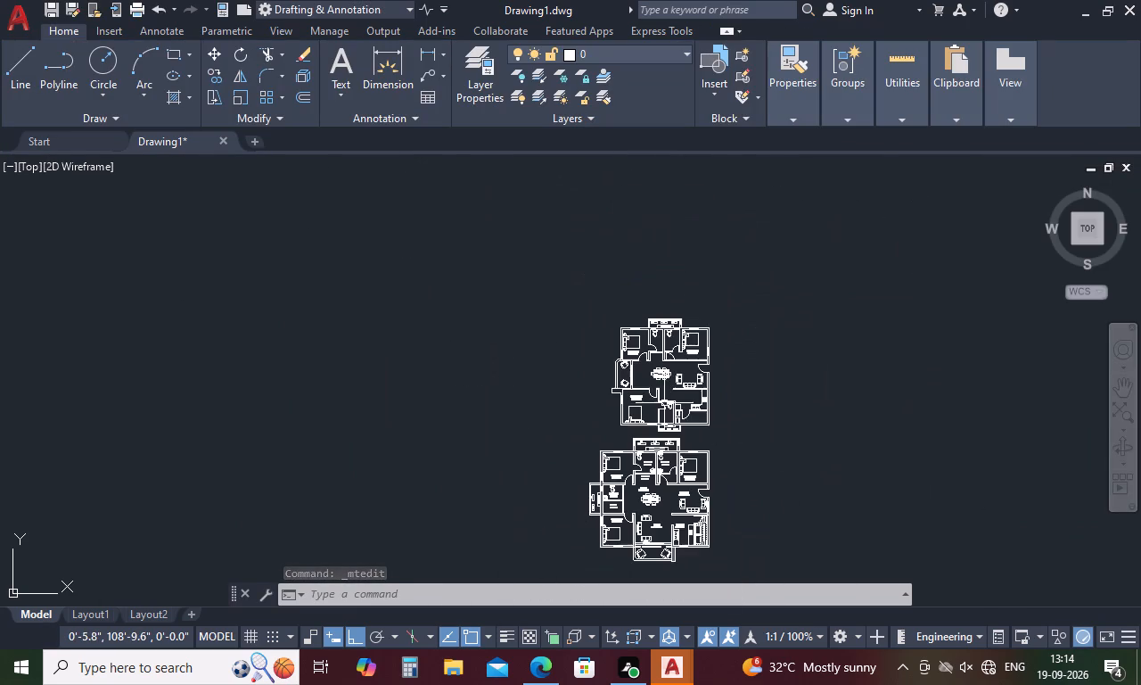
pyautogui.scroll(4, 634, 501)
pyautogui.click(676, 425)
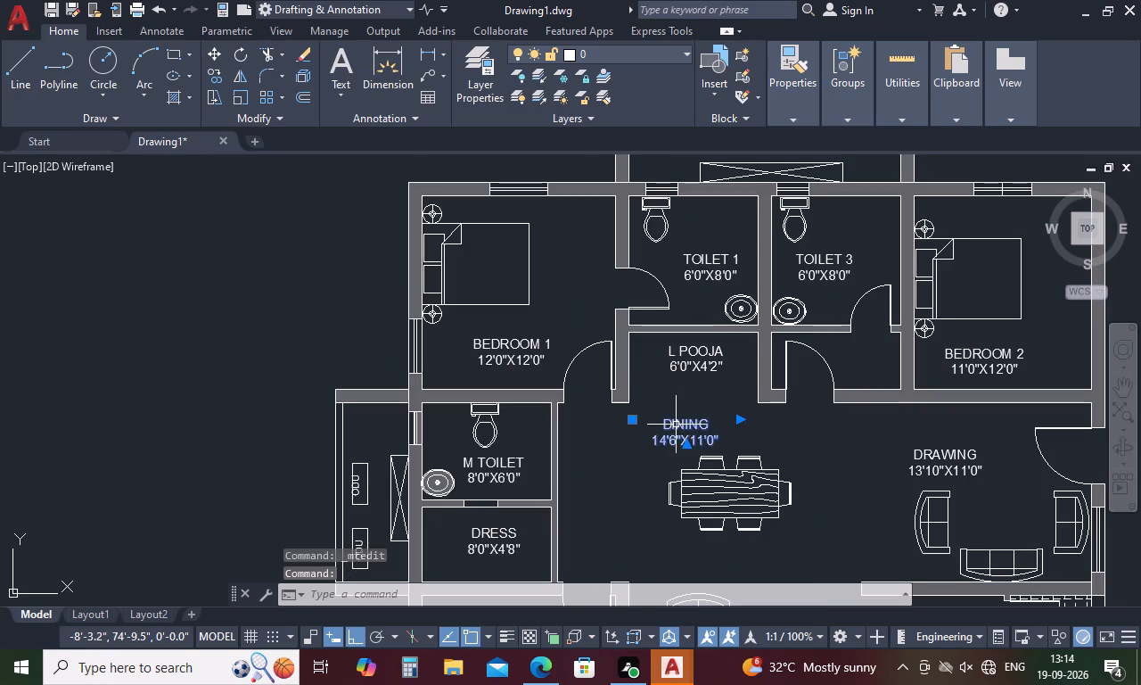
pyautogui.hotkey('ctrl', 'c')
pyautogui.hotkey('ctrl', 'v')
pyautogui.scroll(-4, 672, 452)
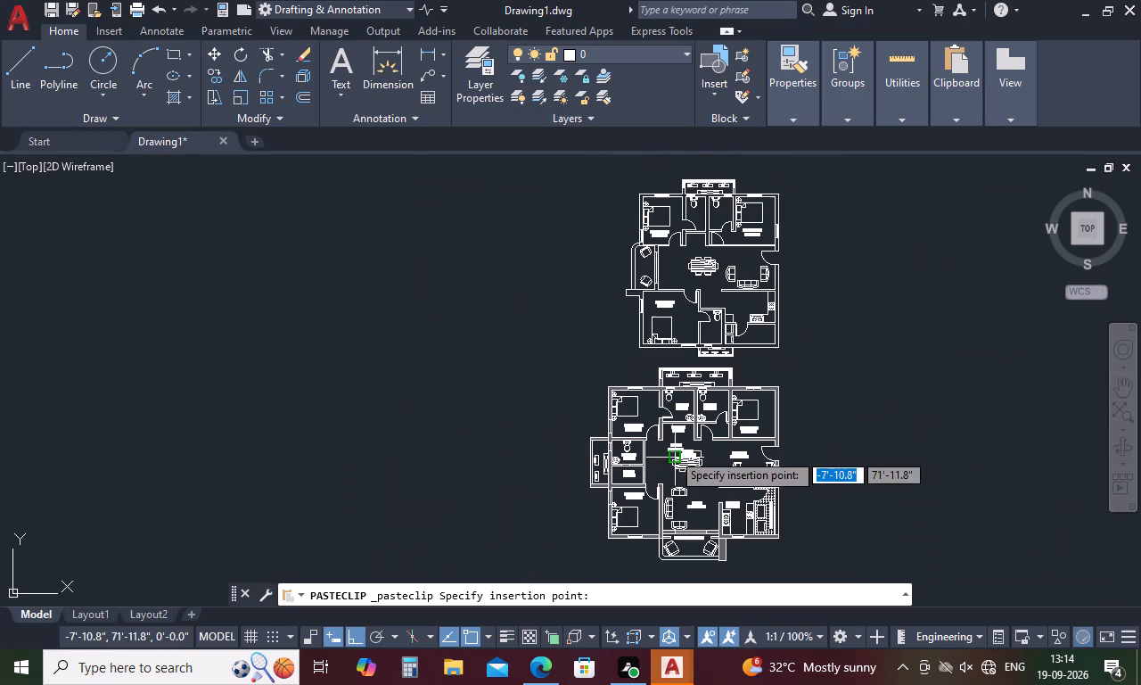
pyautogui.scroll(4, 691, 256)
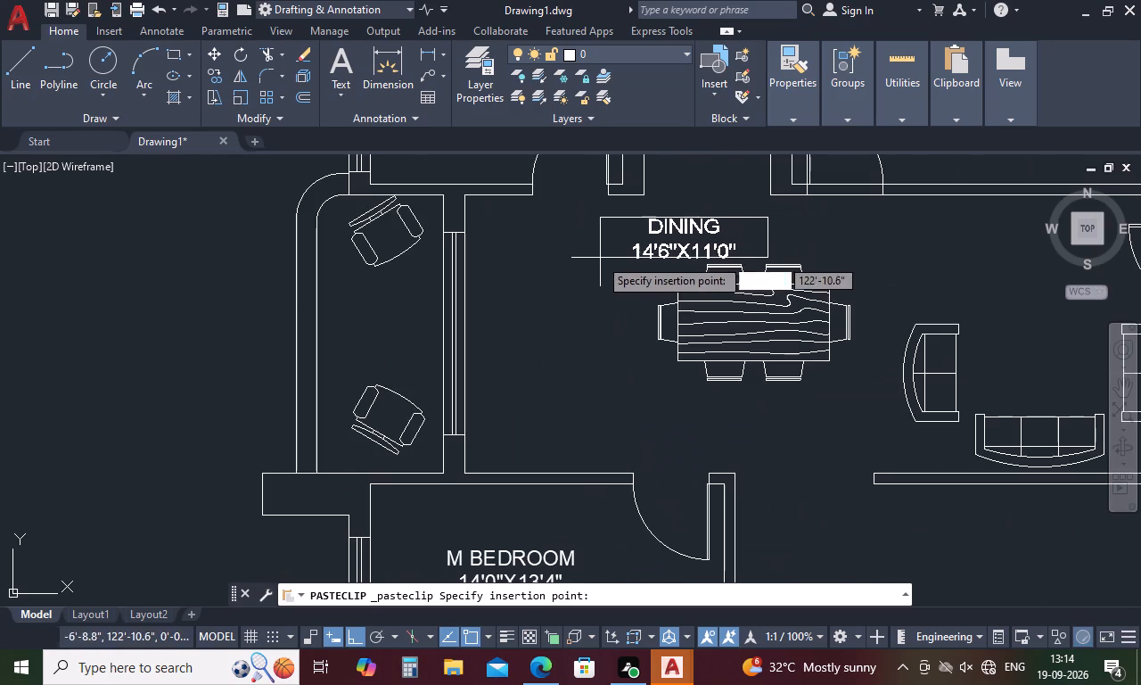
pyautogui.click(572, 261)
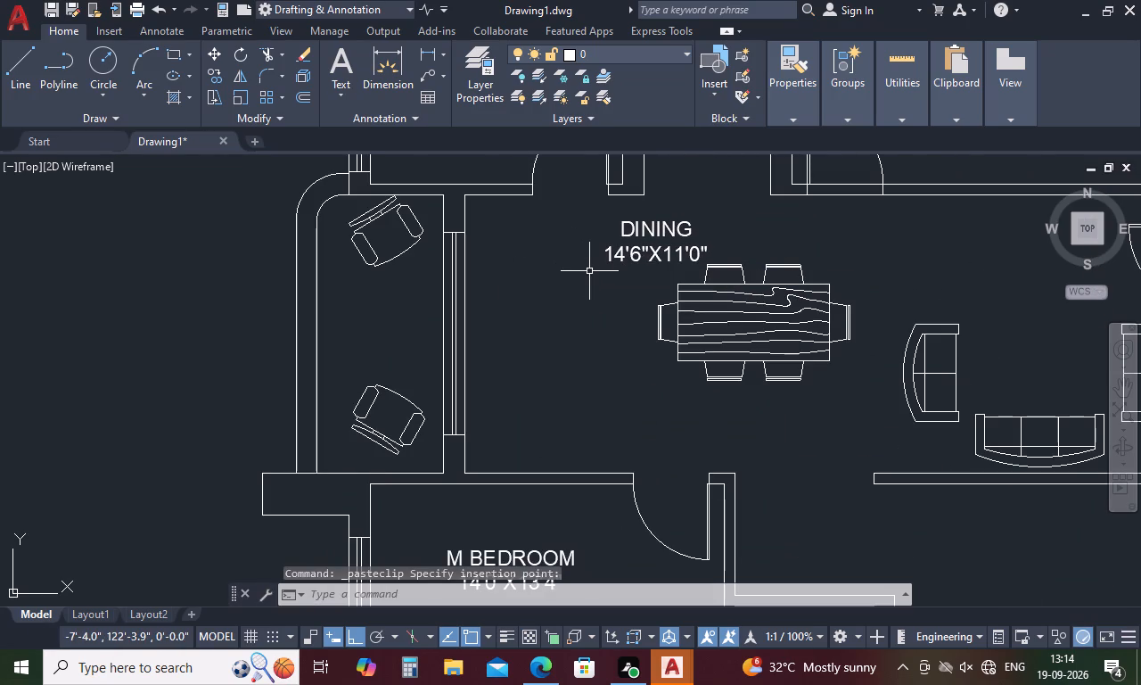
# Change the size line of the pasted DINING label to 16'6"X11'0".
pyautogui.doubleClick(628, 223)
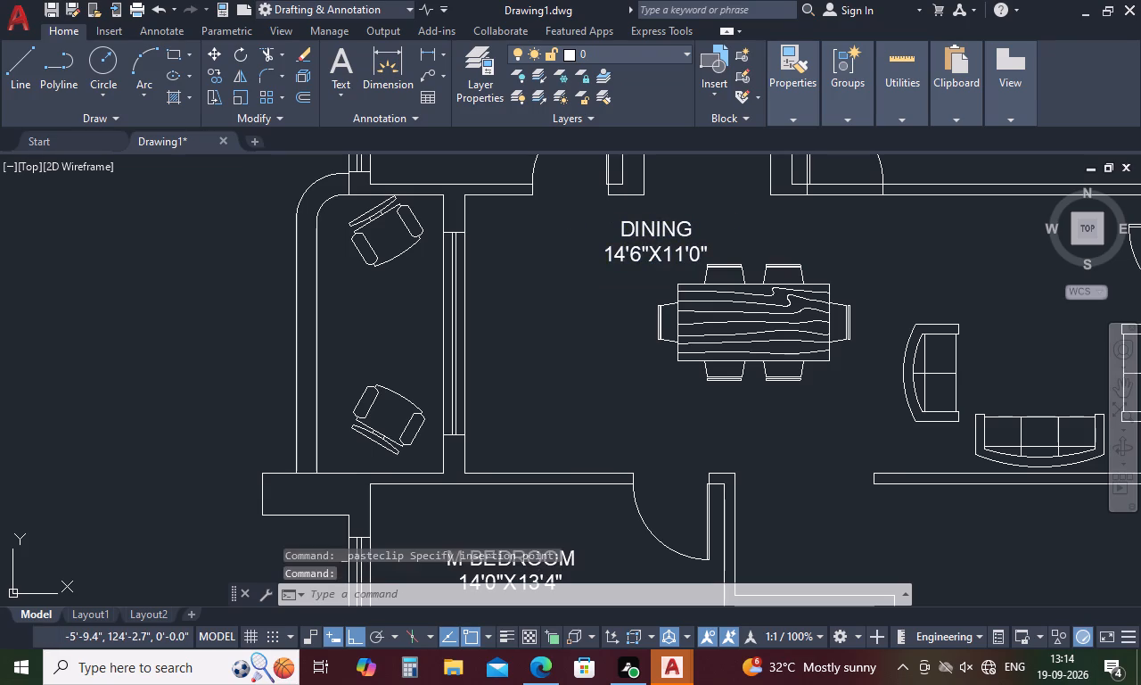
pyautogui.click(624, 259)
pyautogui.press('BackSpace')
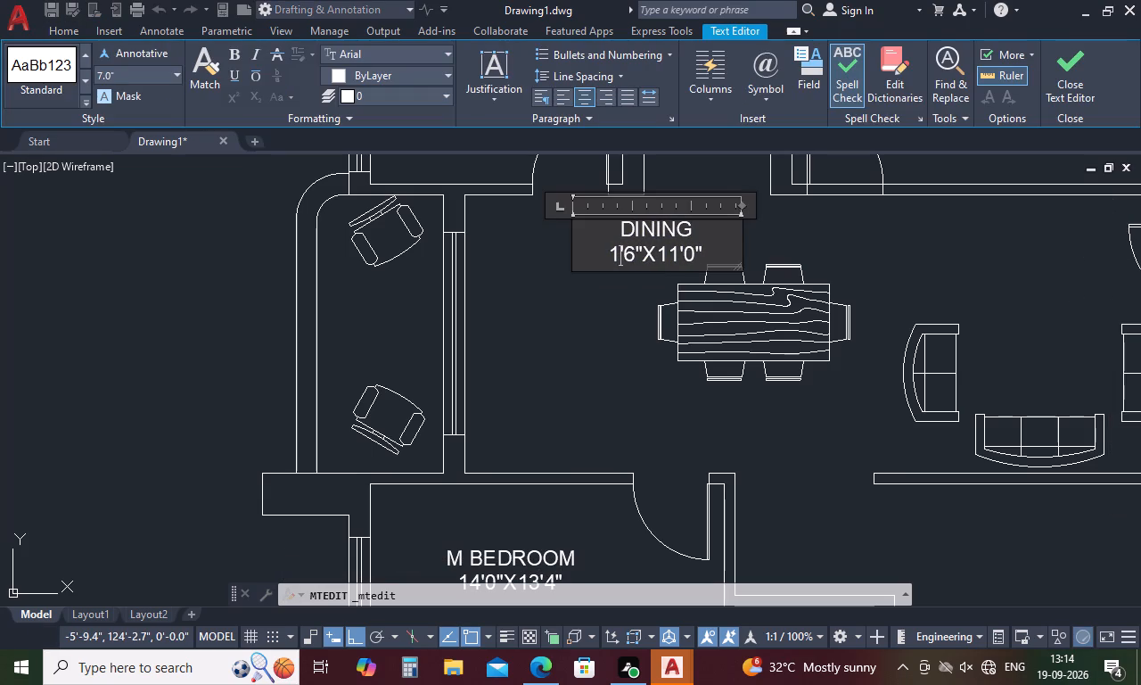
pyautogui.press('6')
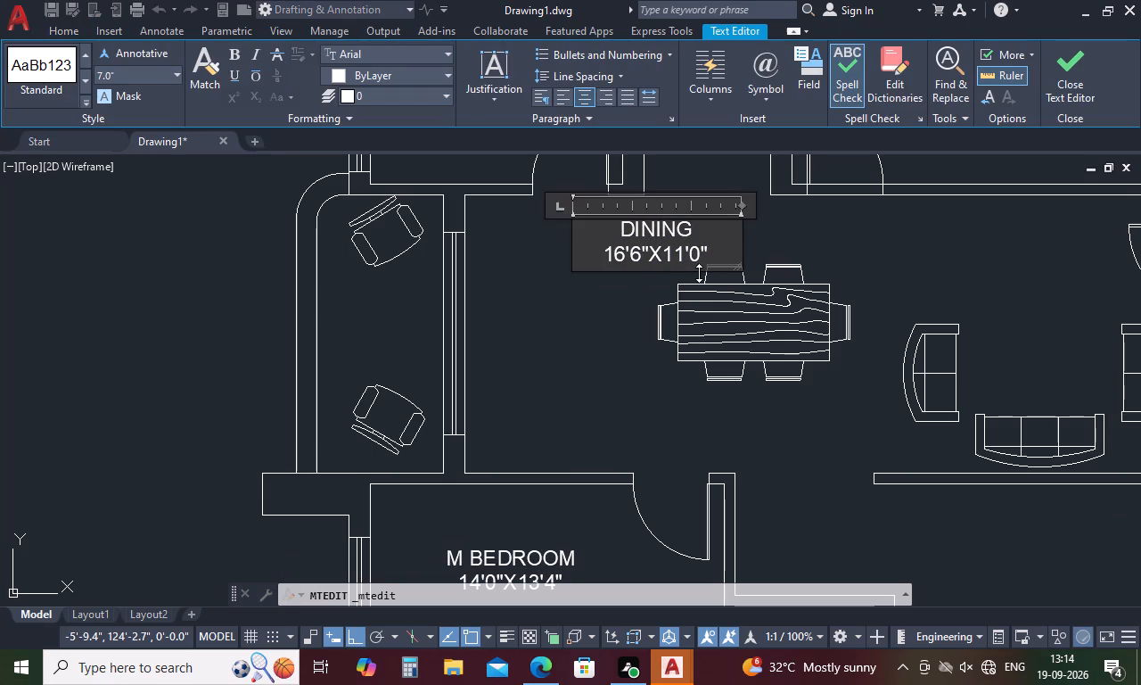
pyautogui.click(620, 349)
# Copy the lower plan's DRAWING label and paste it above the sofa set in the upper plan.
pyautogui.scroll(-3, 621, 346)
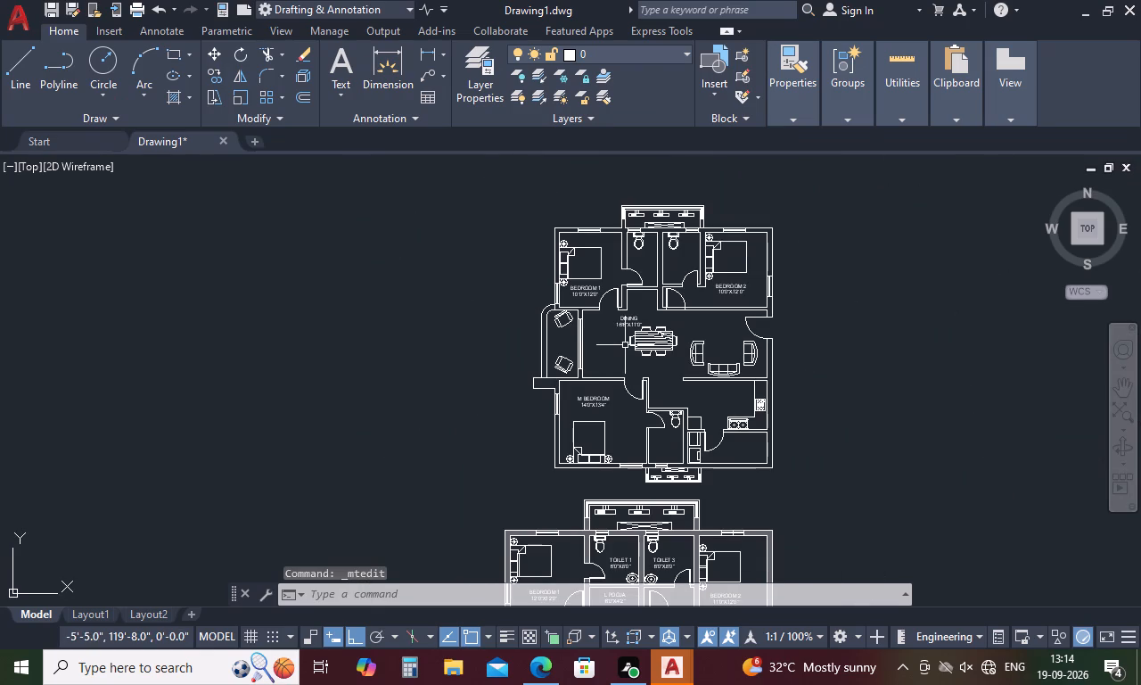
pyautogui.scroll(-1, 693, 370)
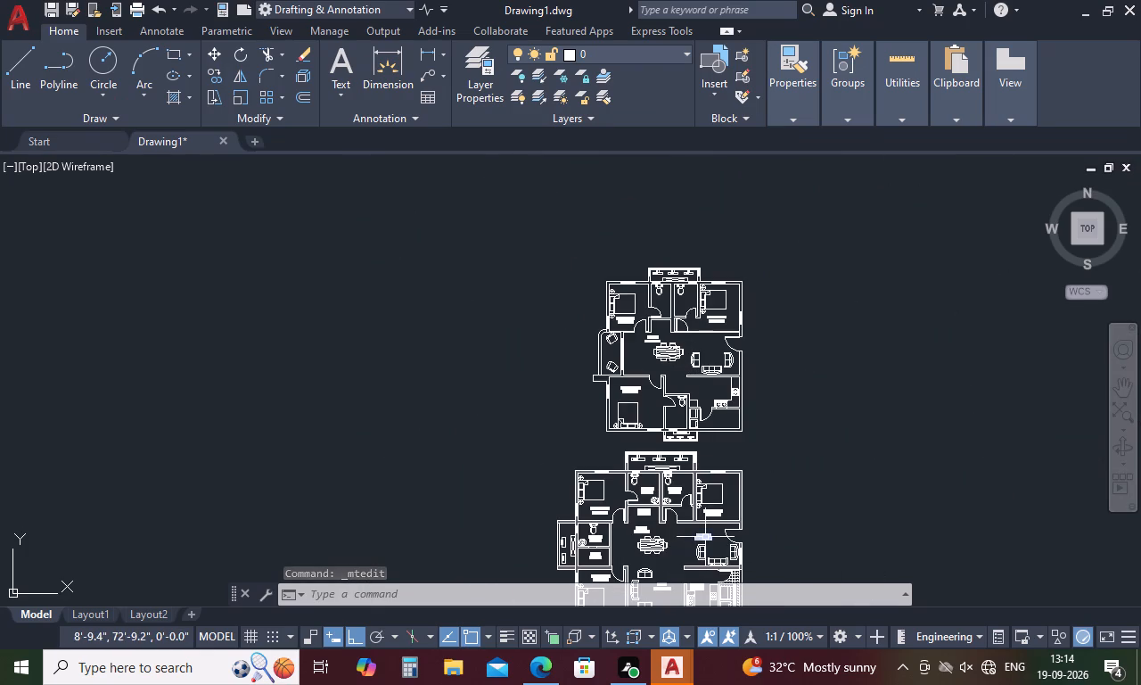
pyautogui.click(705, 537)
pyautogui.hotkey('ctrl', 'c')
pyautogui.hotkey('ctrl', 'v')
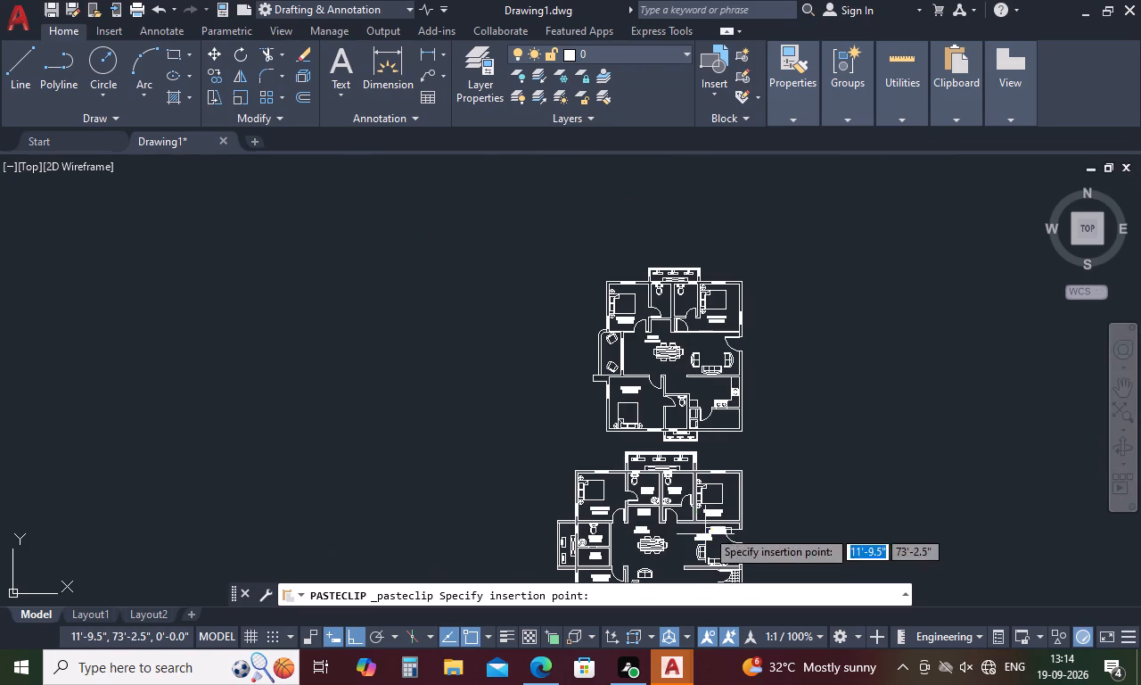
pyautogui.scroll(3, 689, 345)
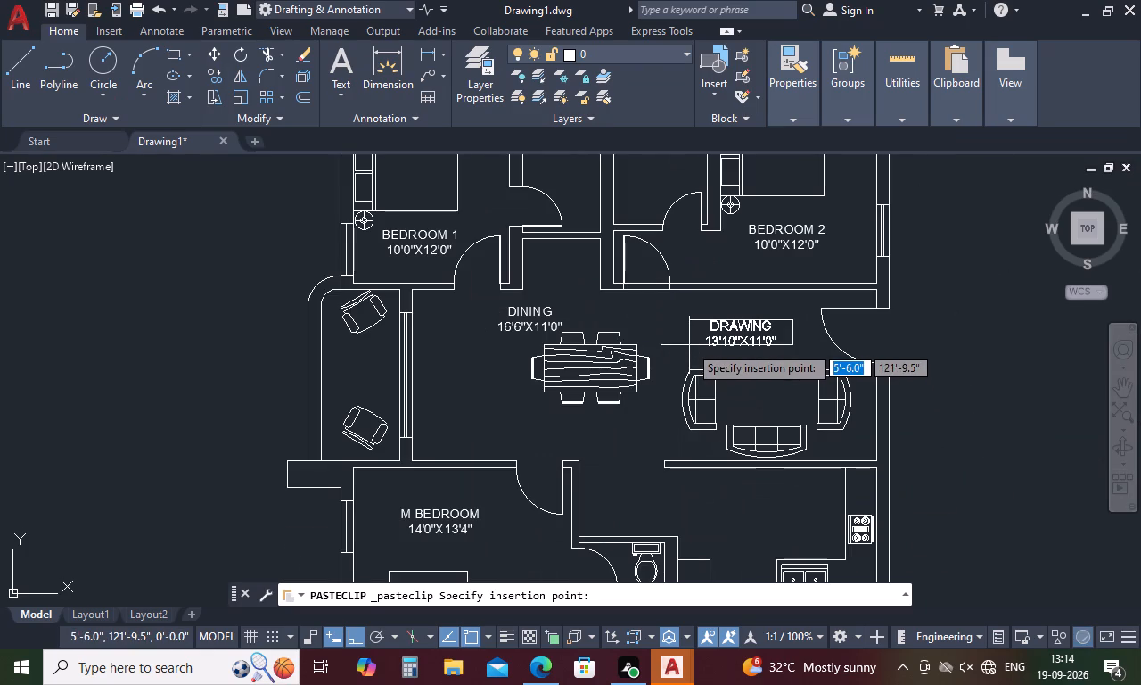
pyautogui.click(689, 345)
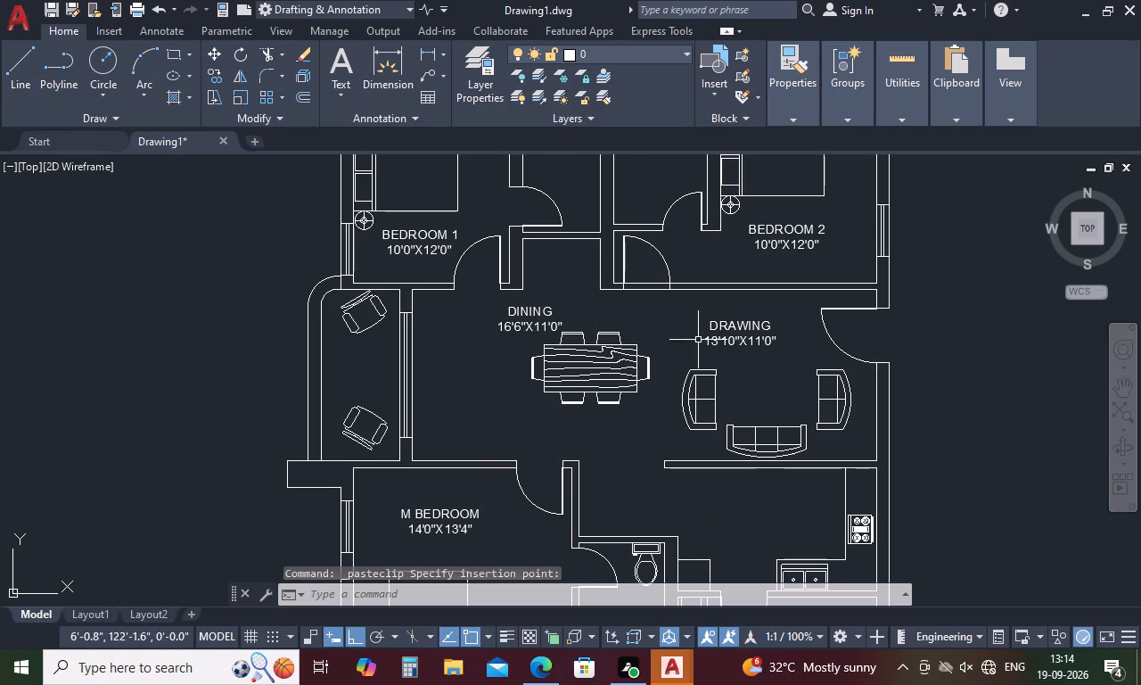
# Change the size line of the pasted DRAWING label to 12'6"X11'0".
pyautogui.scroll(3, 707, 321)
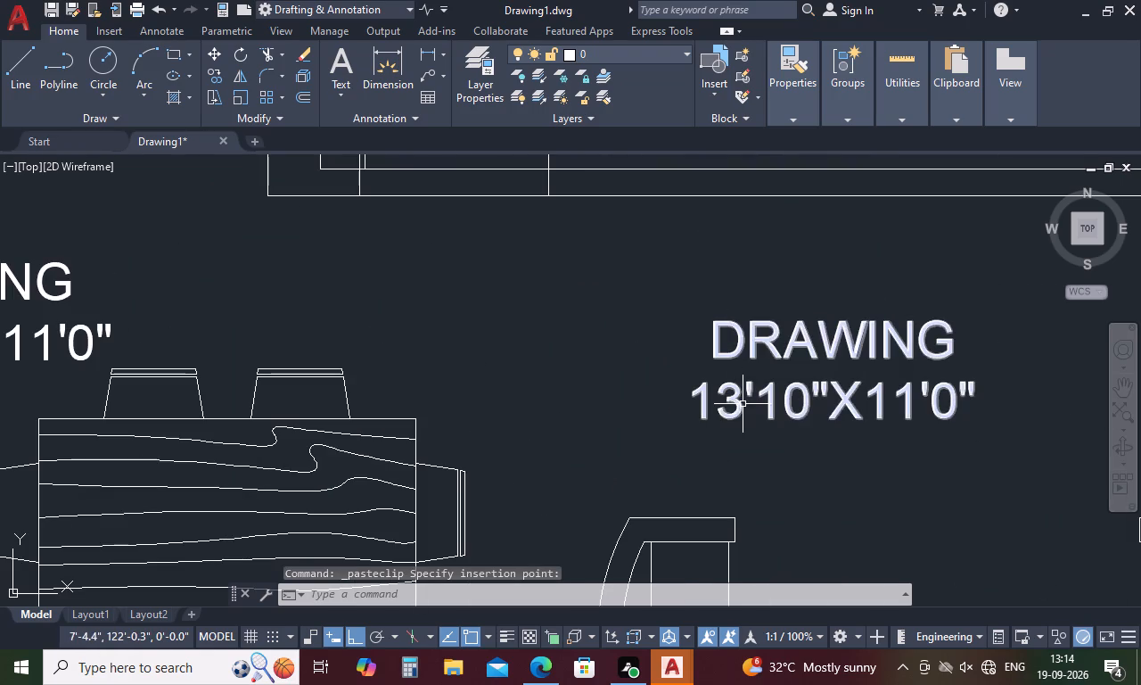
pyautogui.doubleClick(738, 410)
pyautogui.press('BackSpace')
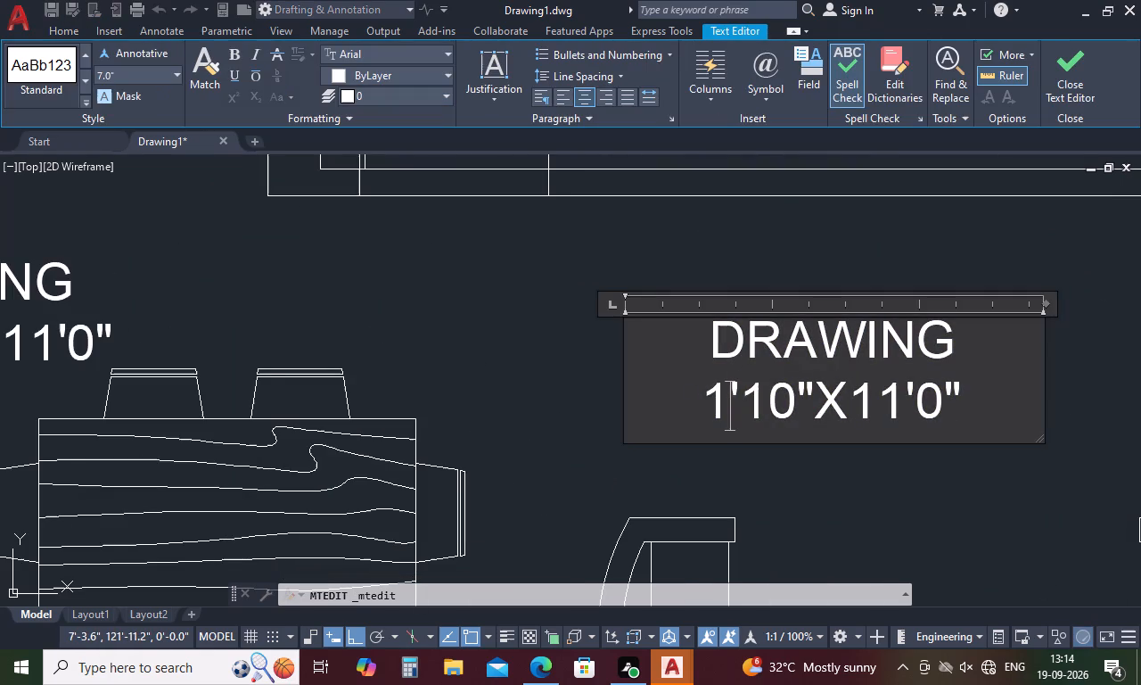
pyautogui.press('2')
pyautogui.click(811, 400)
pyautogui.press('BackSpace')
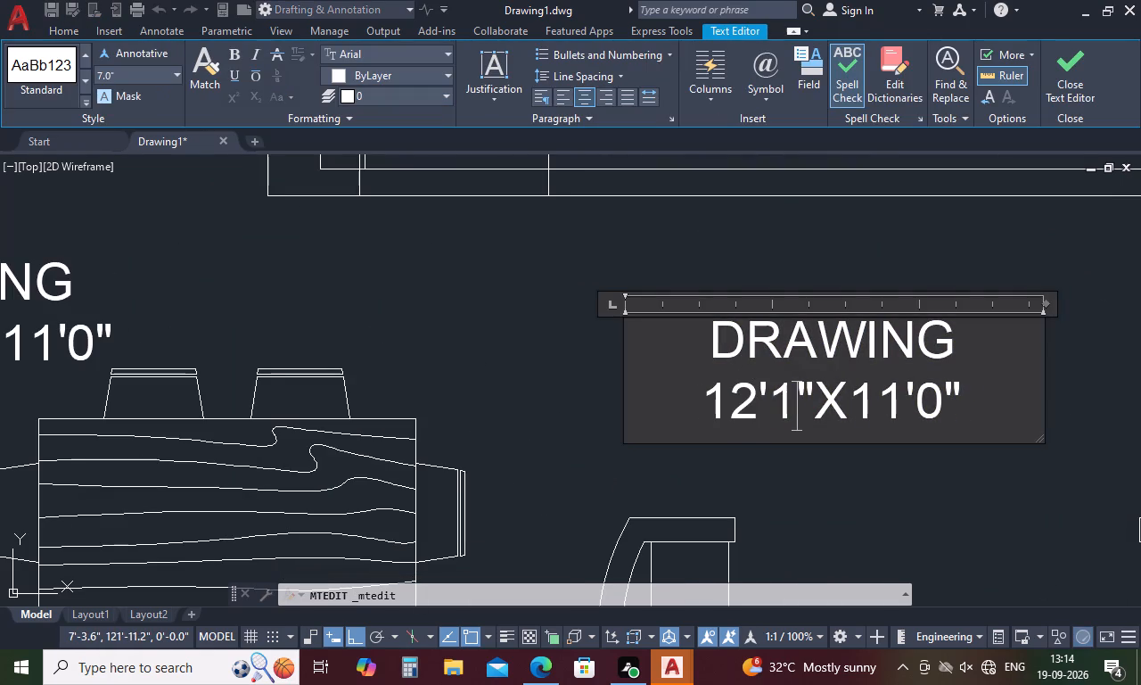
pyautogui.press('BackSpace')
pyautogui.press('6')
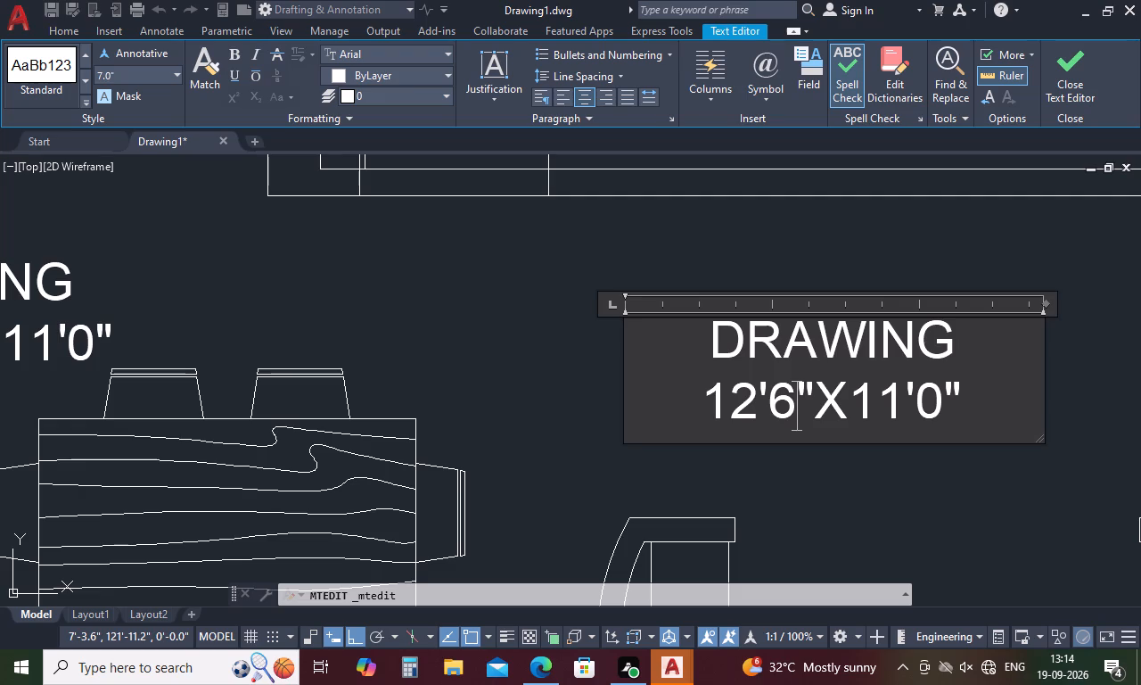
pyautogui.click(579, 461)
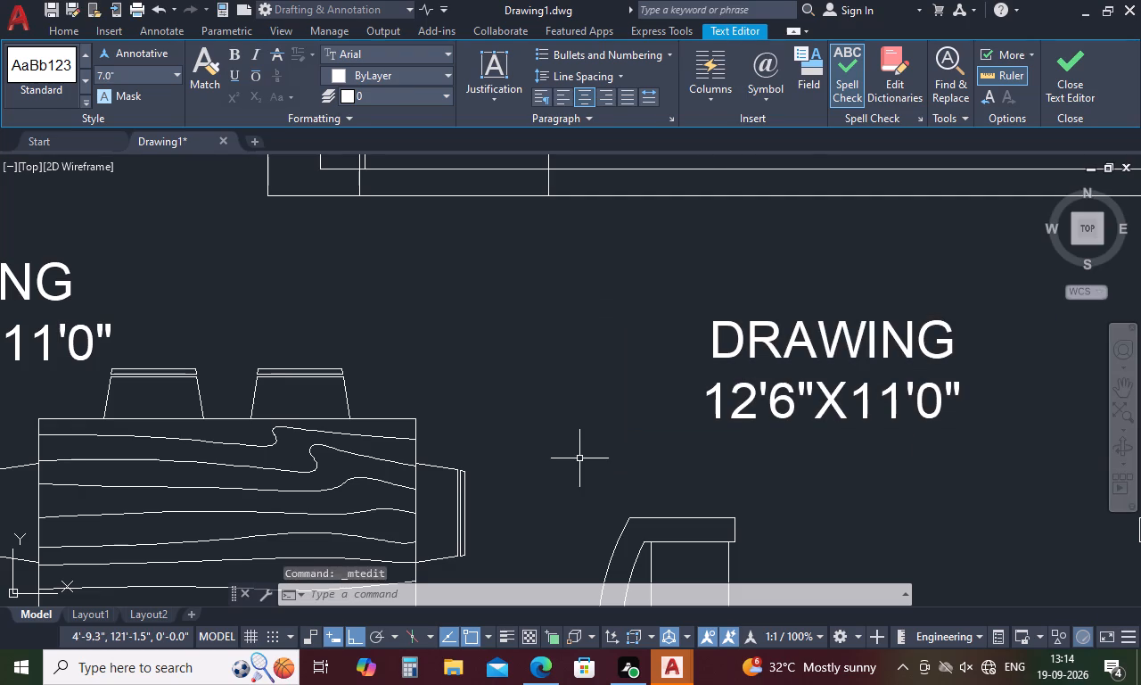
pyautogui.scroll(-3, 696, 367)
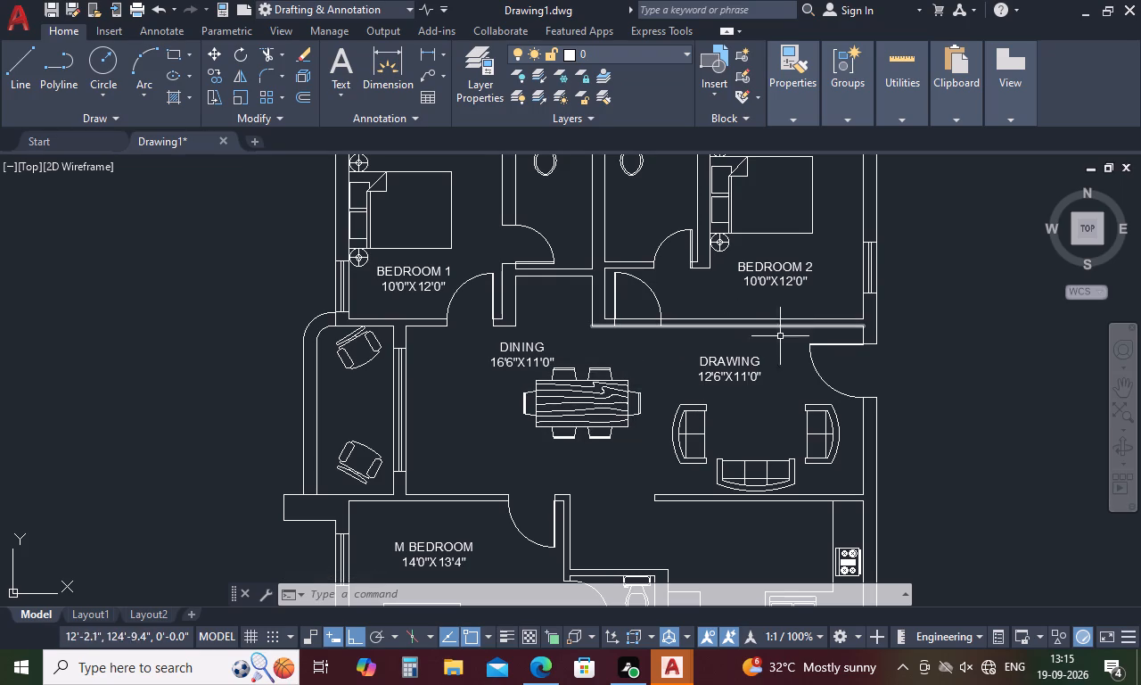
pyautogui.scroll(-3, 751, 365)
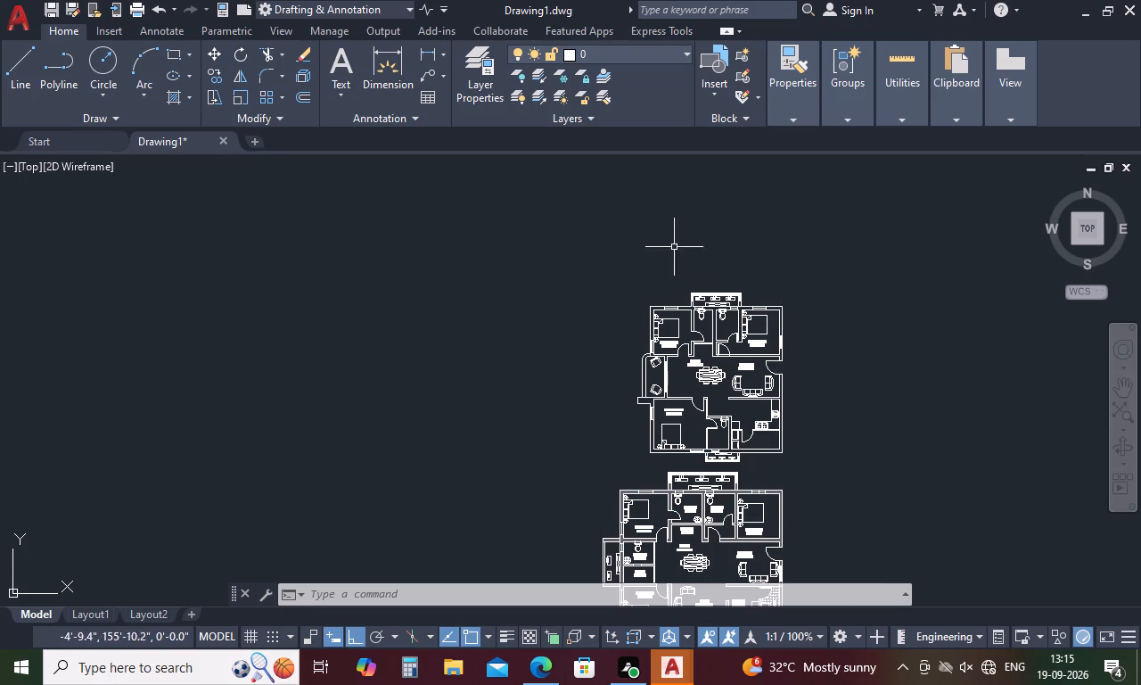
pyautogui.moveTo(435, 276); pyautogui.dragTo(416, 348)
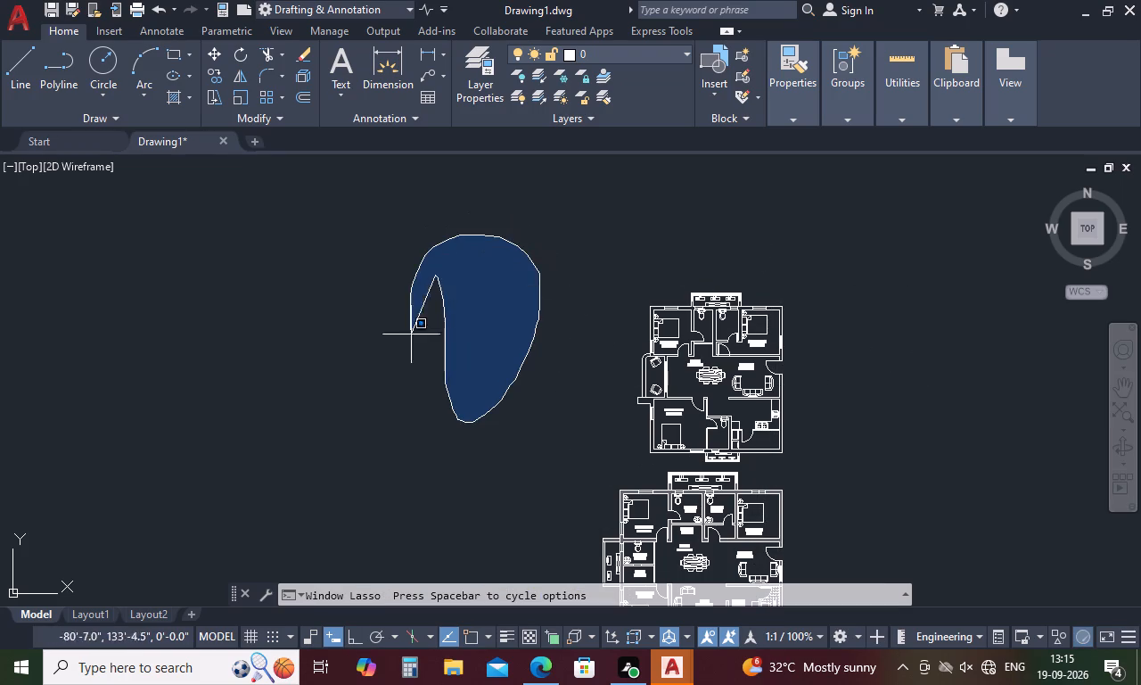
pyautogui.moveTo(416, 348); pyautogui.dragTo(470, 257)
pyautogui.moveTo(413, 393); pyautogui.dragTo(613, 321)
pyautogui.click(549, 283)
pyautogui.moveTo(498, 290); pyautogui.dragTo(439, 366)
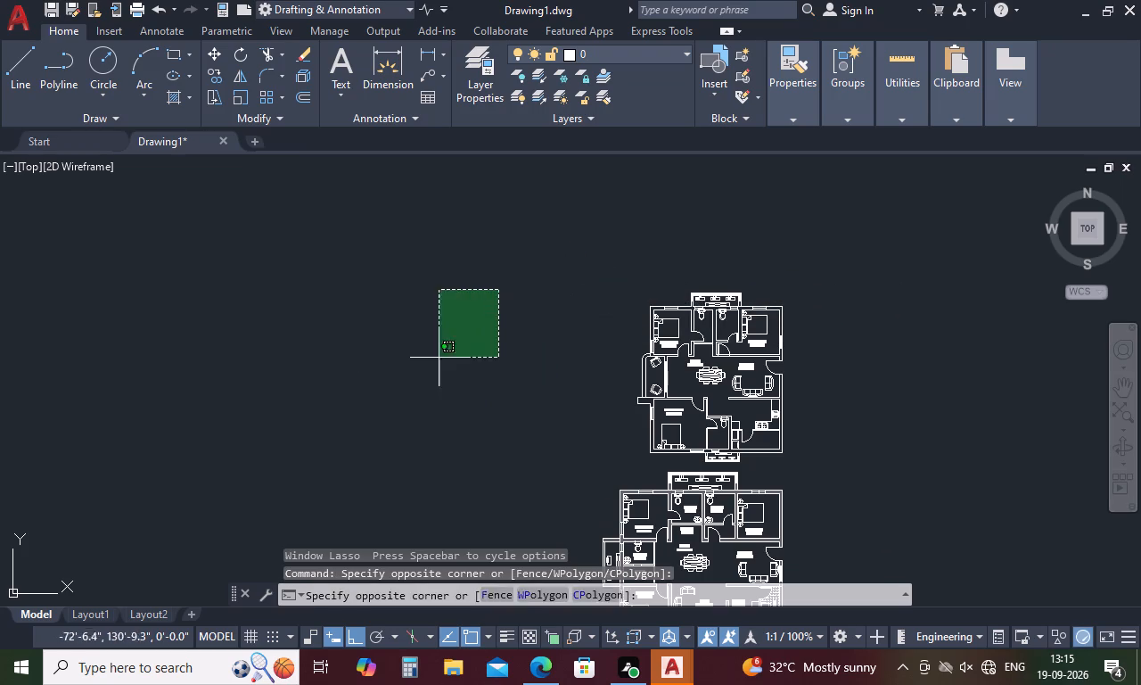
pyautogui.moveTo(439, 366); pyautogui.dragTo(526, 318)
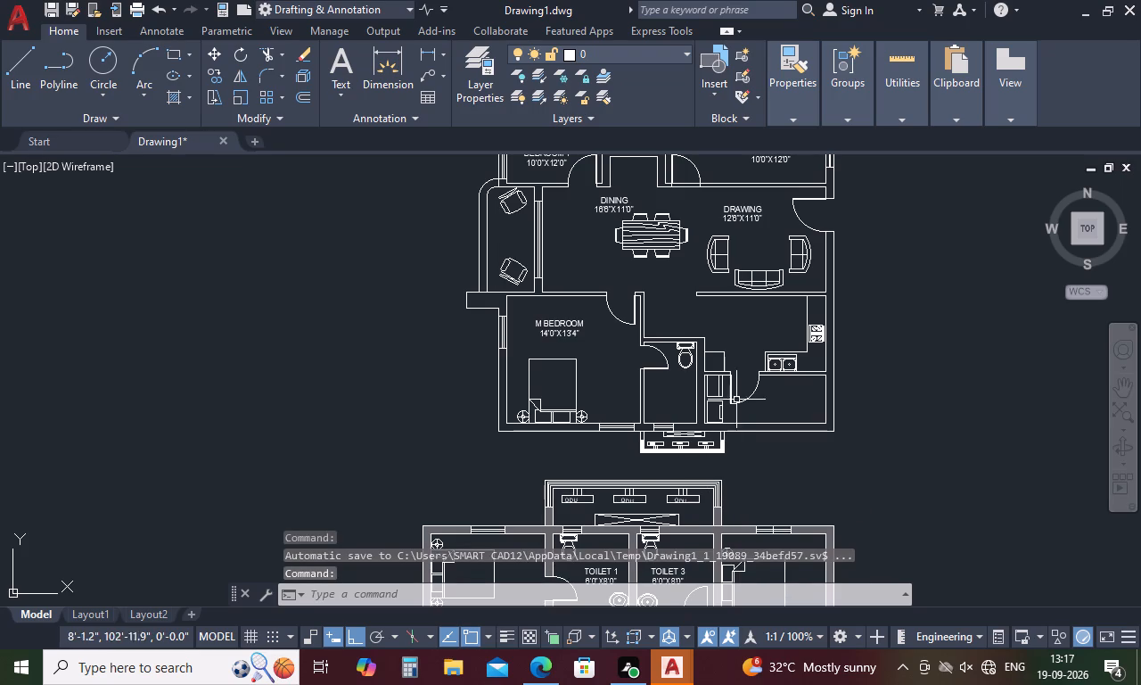
# Copy the lower plan's 5'0" WIDE UTILITY label and paste it at the utility room in the upper plan.
pyautogui.scroll(-4, 746, 344)
pyautogui.scroll(4, 739, 435)
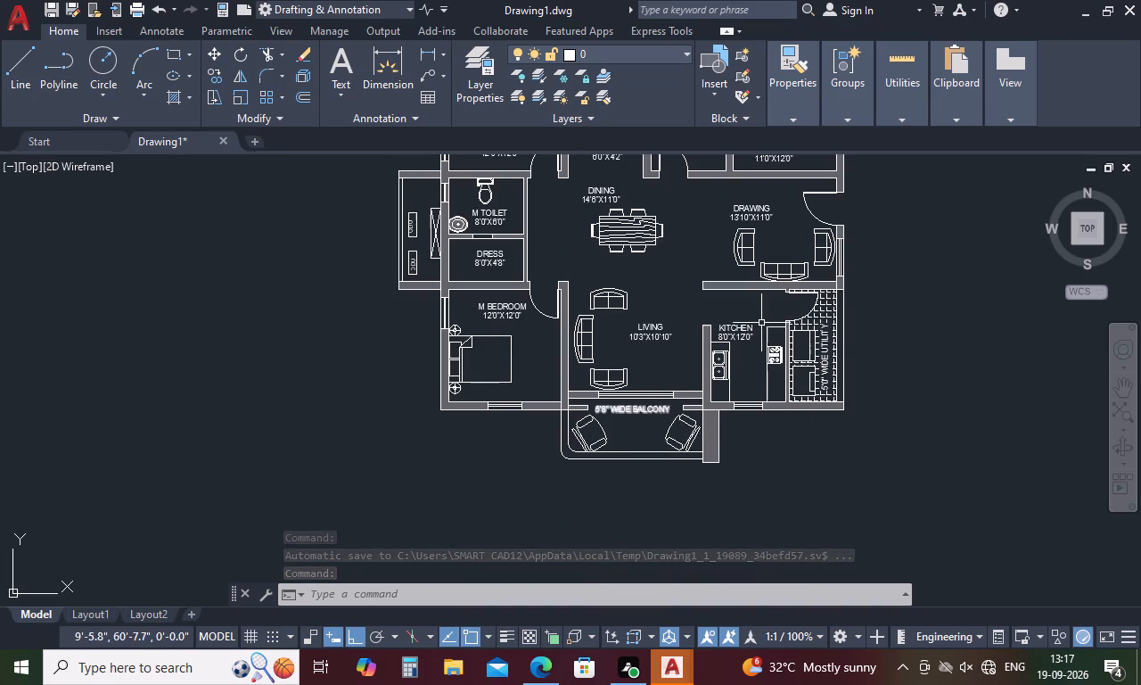
pyautogui.click(825, 360)
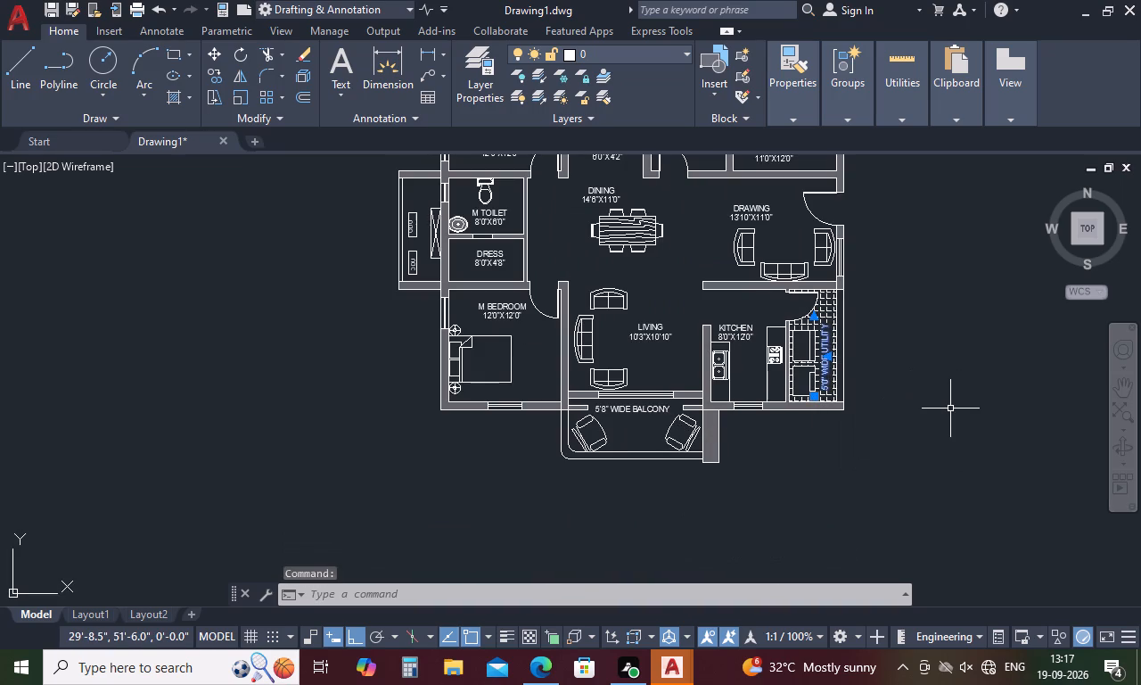
pyautogui.hotkey('ctrl', 'c')
pyautogui.hotkey('ctrl', 'v')
pyautogui.scroll(-2, 886, 461)
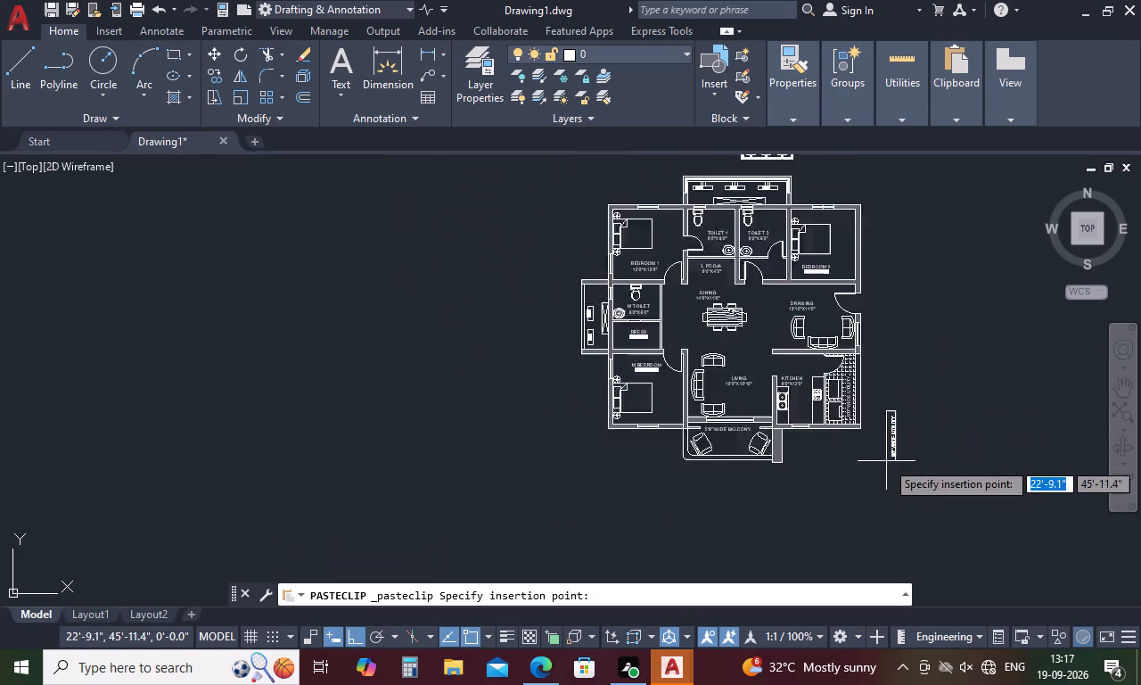
pyautogui.scroll(-1, 886, 461)
pyautogui.scroll(3, 828, 326)
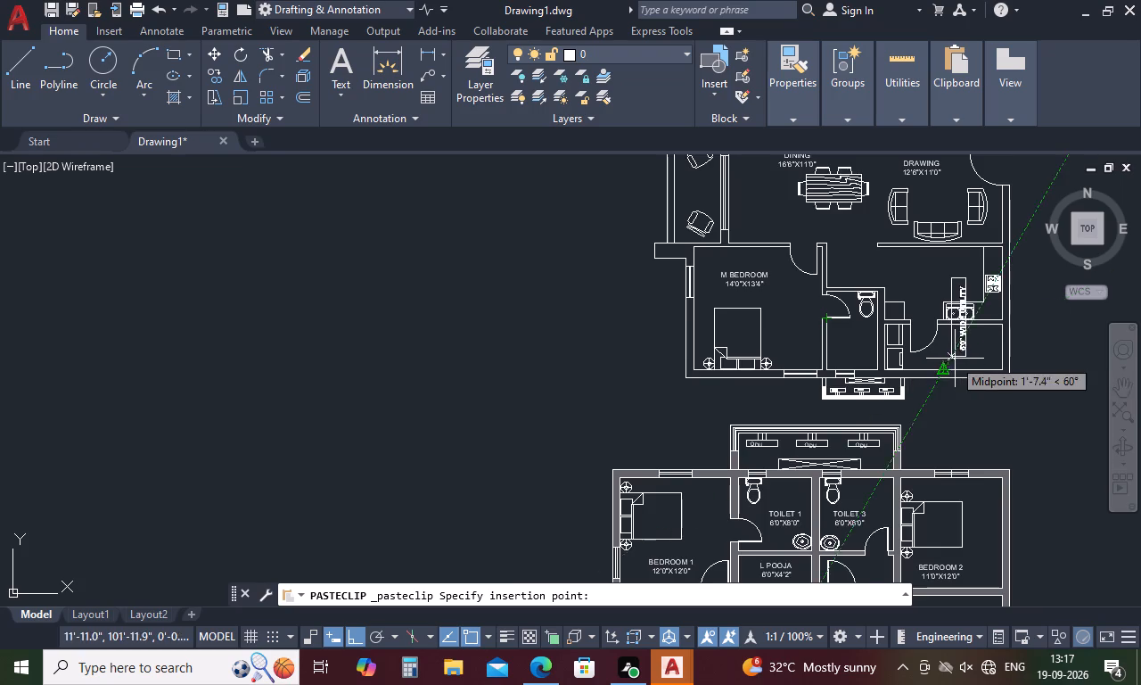
pyautogui.scroll(4, 956, 358)
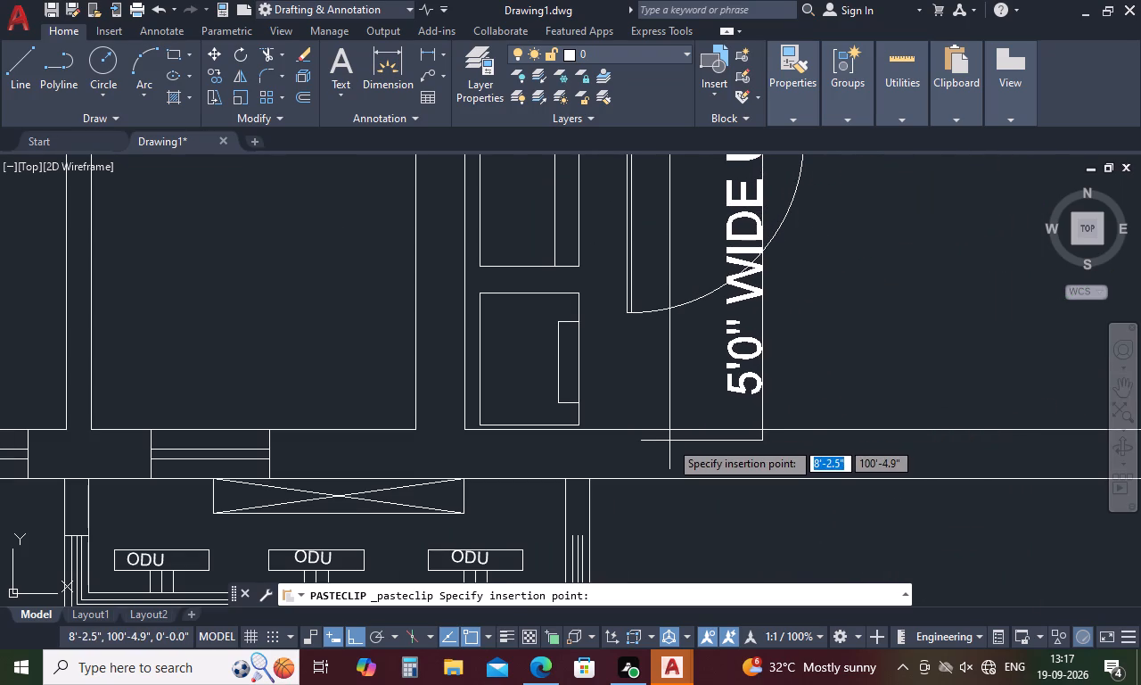
pyautogui.click(667, 447)
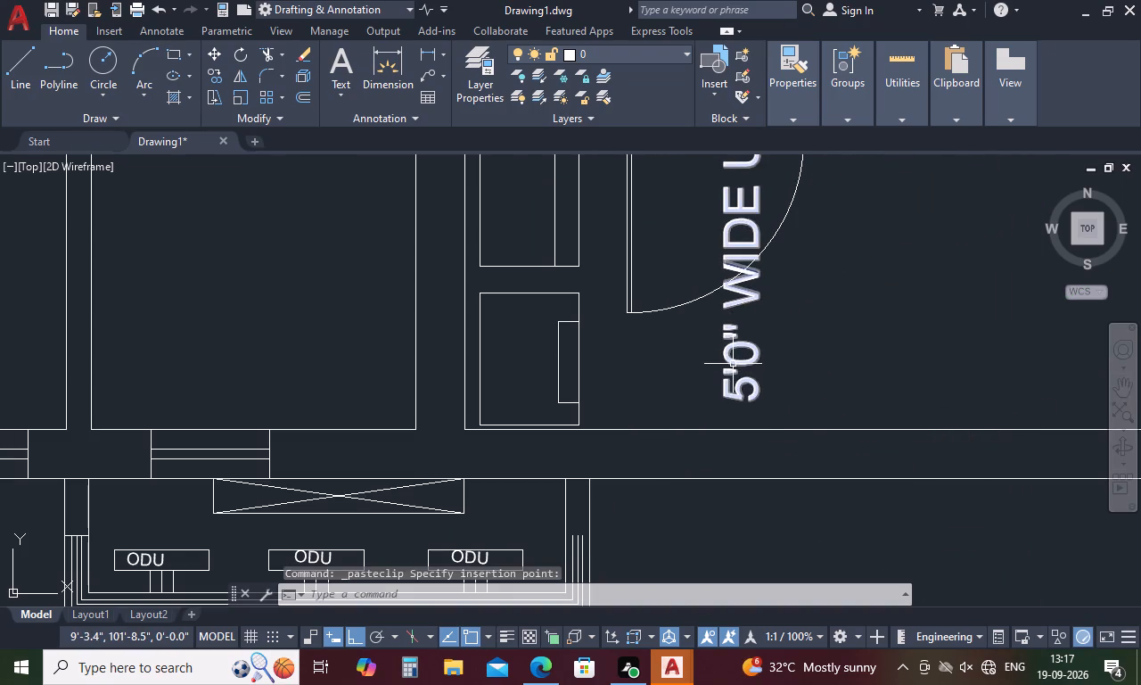
# Rotate the pasted 5'0" WIDE UTILITY label to 270° so that it reads horizontally.
pyautogui.click(733, 364)
pyautogui.rightClick(733, 364)
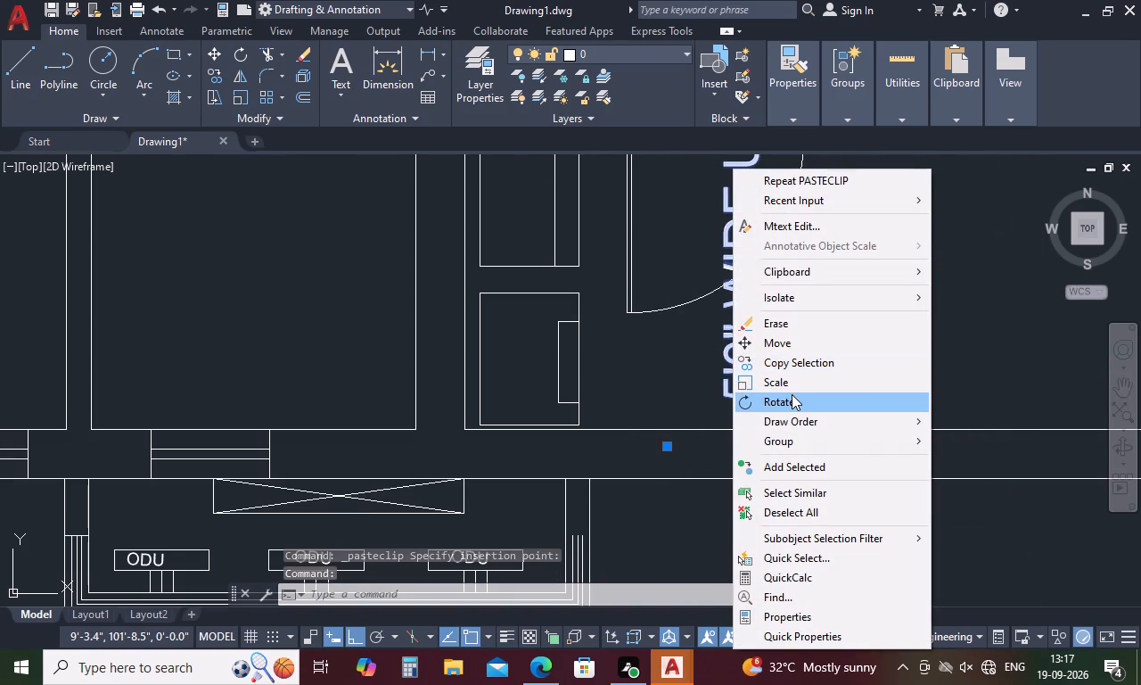
pyautogui.click(791, 396)
pyautogui.click(728, 396)
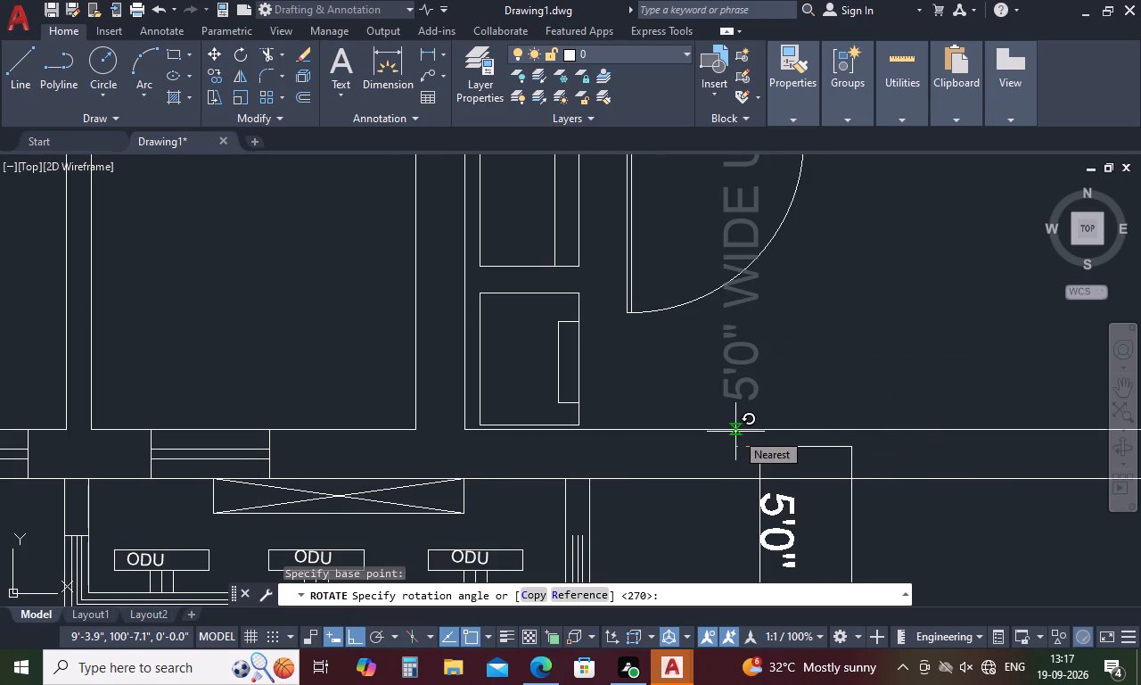
pyautogui.click(842, 537)
# Move the 5'0" WIDE UTILITY label inside the upper plan's utility room, between the door swing and the outer wall.
pyautogui.click(850, 443)
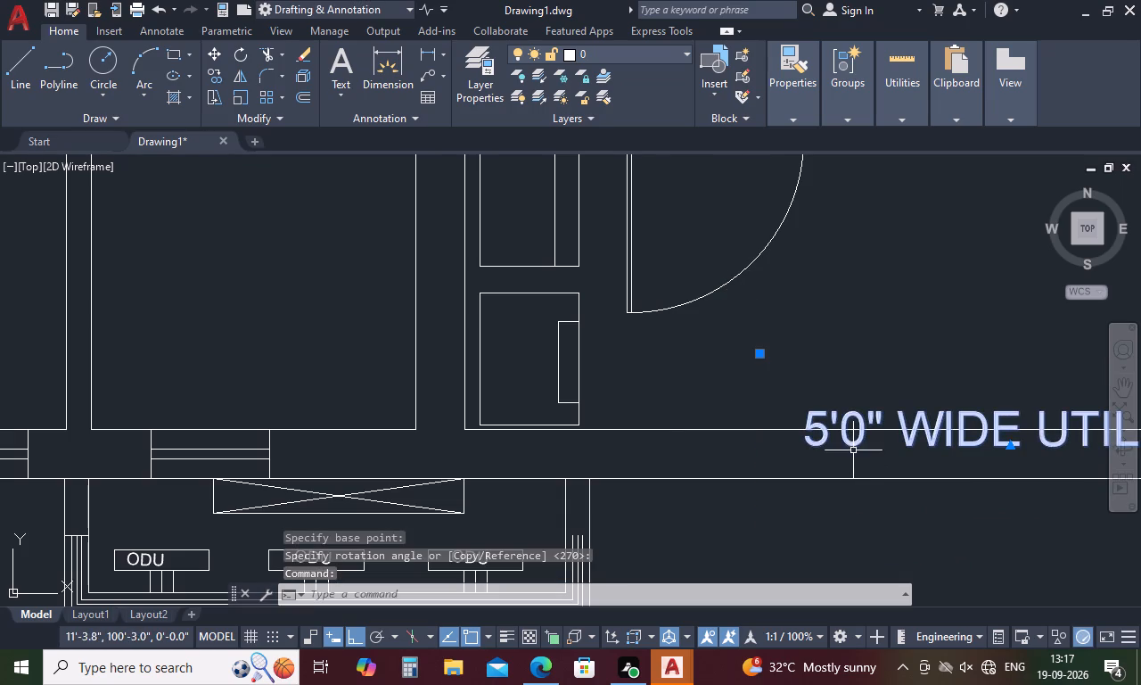
pyautogui.write('M')
pyautogui.press('space')
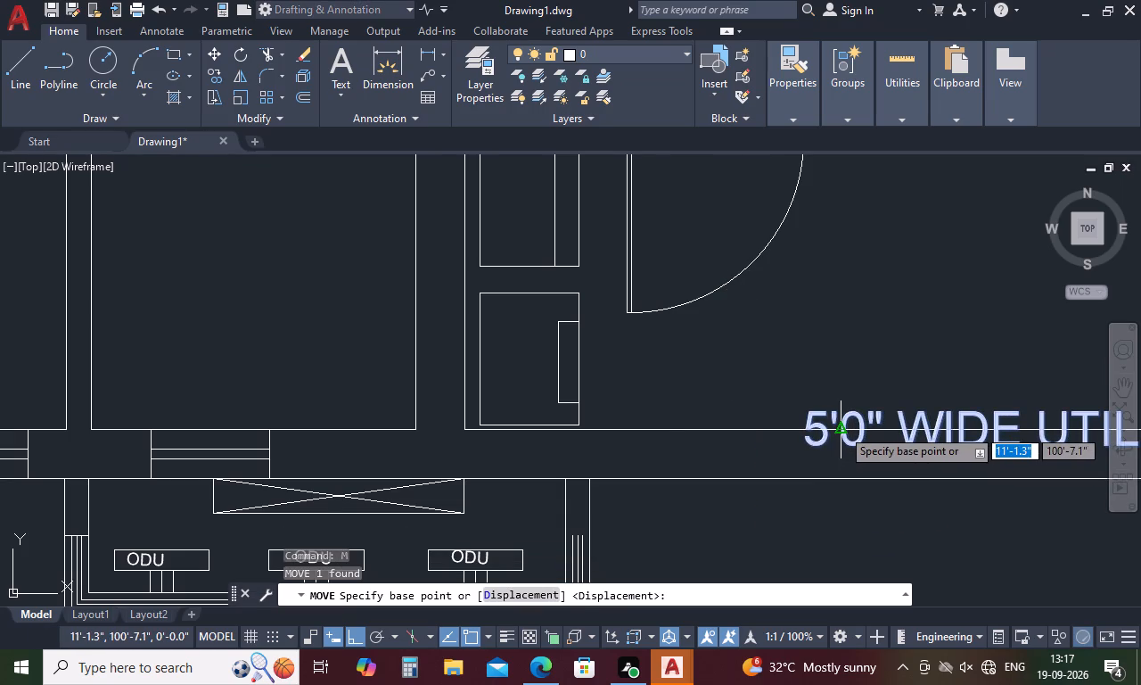
pyautogui.click(841, 425)
pyautogui.click(803, 348)
pyautogui.scroll(-3, 741, 416)
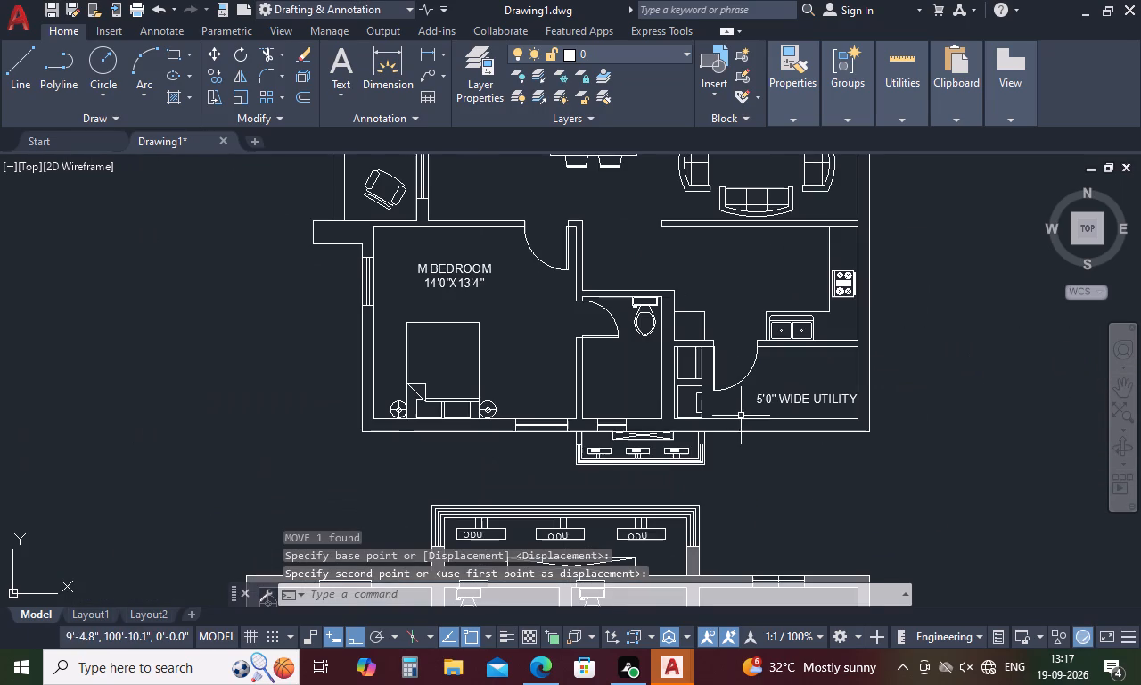
pyautogui.scroll(3, 861, 399)
pyautogui.click(781, 408)
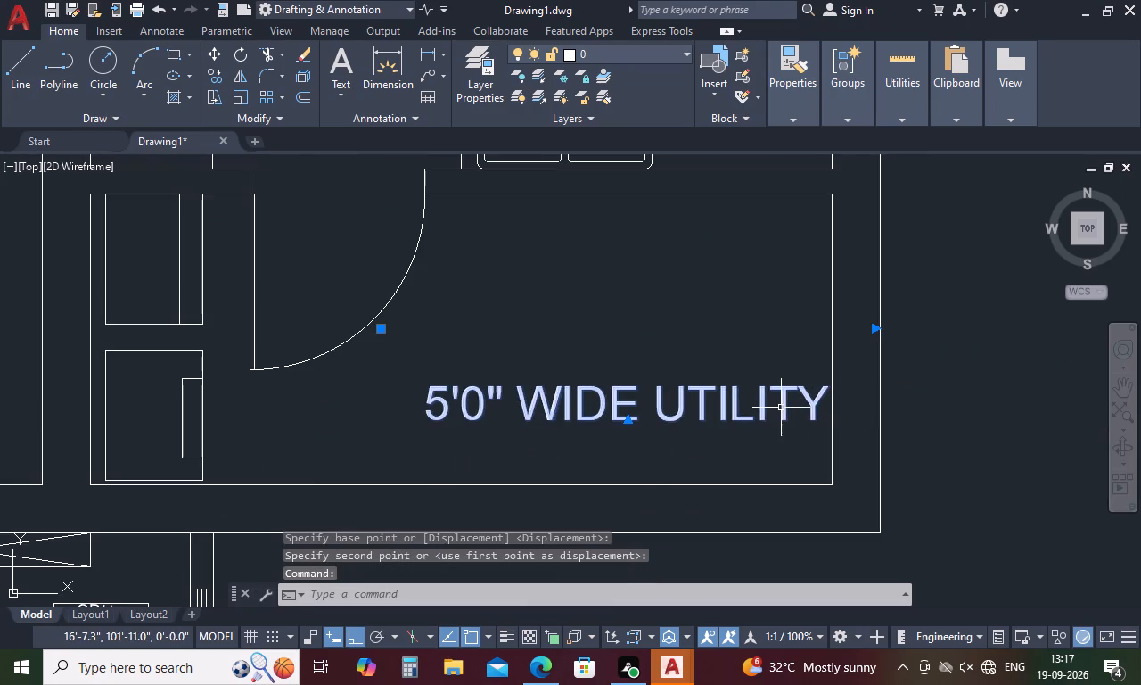
pyautogui.press('m')
pyautogui.press('space')
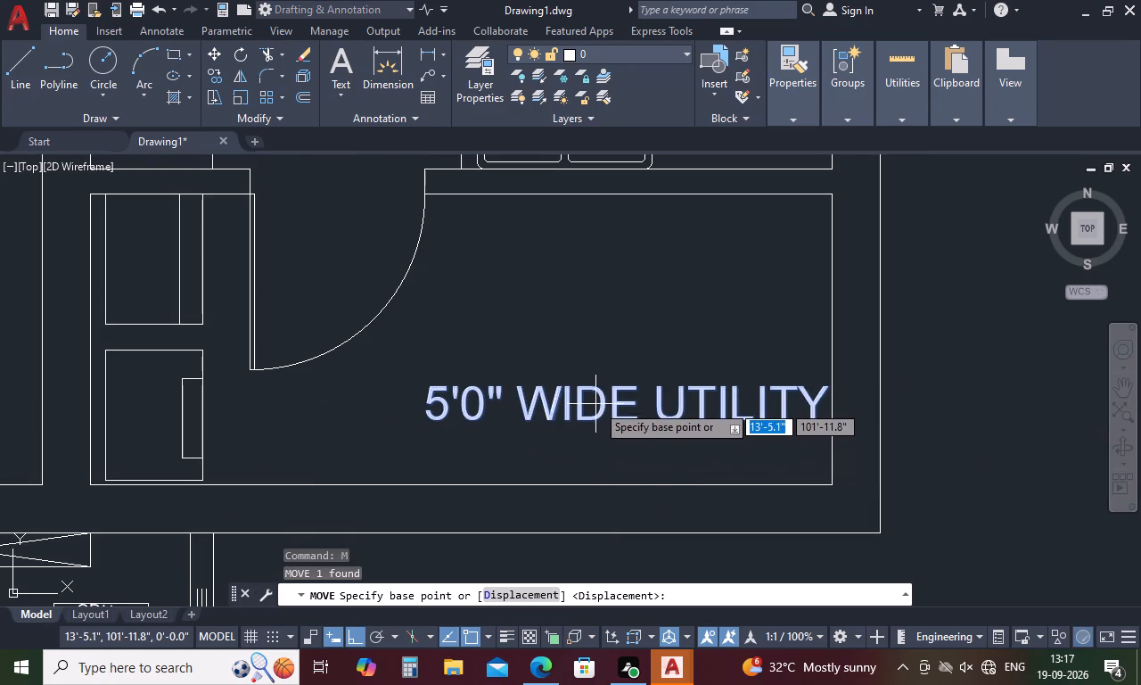
pyautogui.click(598, 399)
pyautogui.click(556, 387)
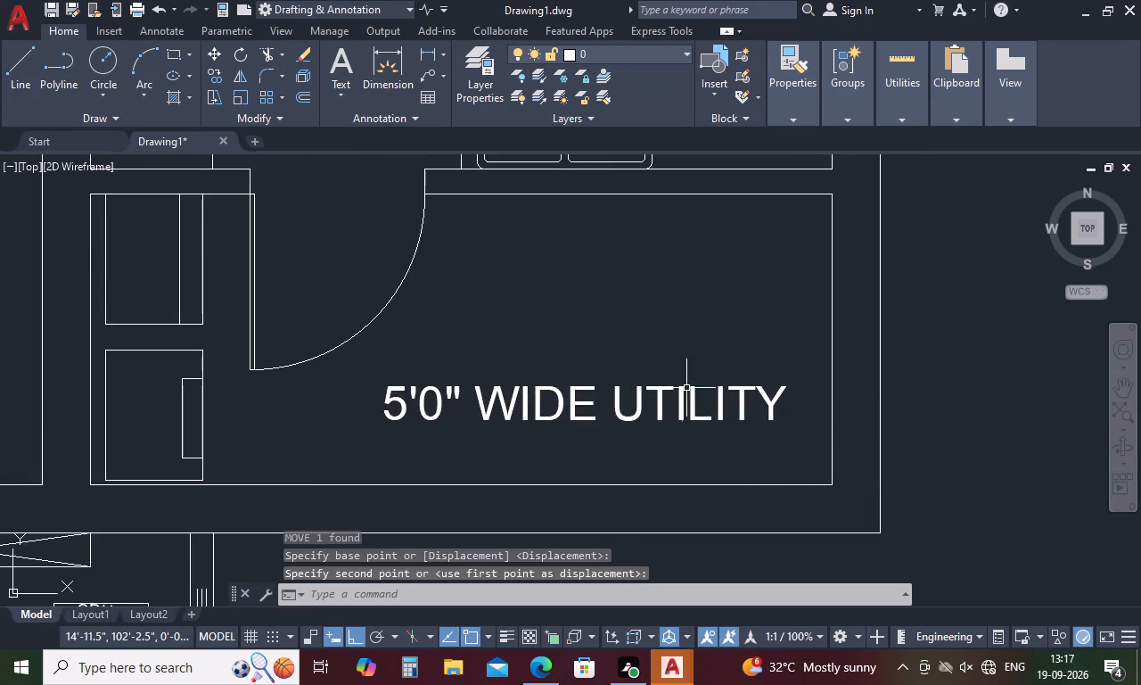
# Copy the lower plan's KITCHEN label and paste it beside the stove and sink counters in the upper plan.
pyautogui.scroll(-5, 690, 385)
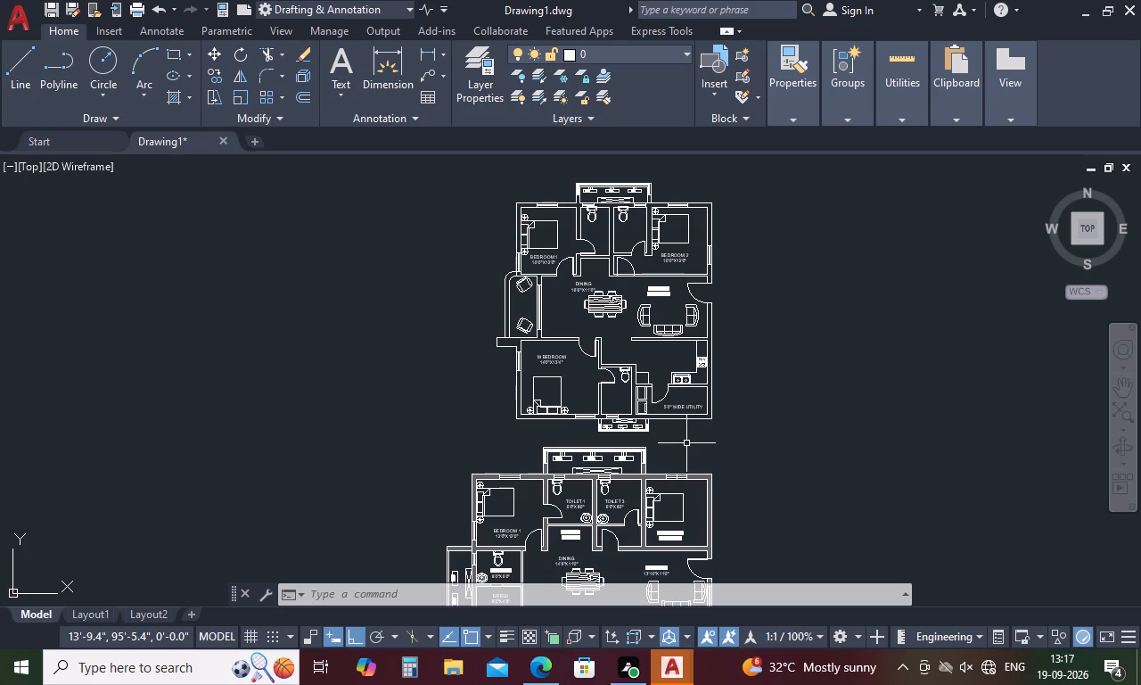
pyautogui.scroll(2, 658, 347)
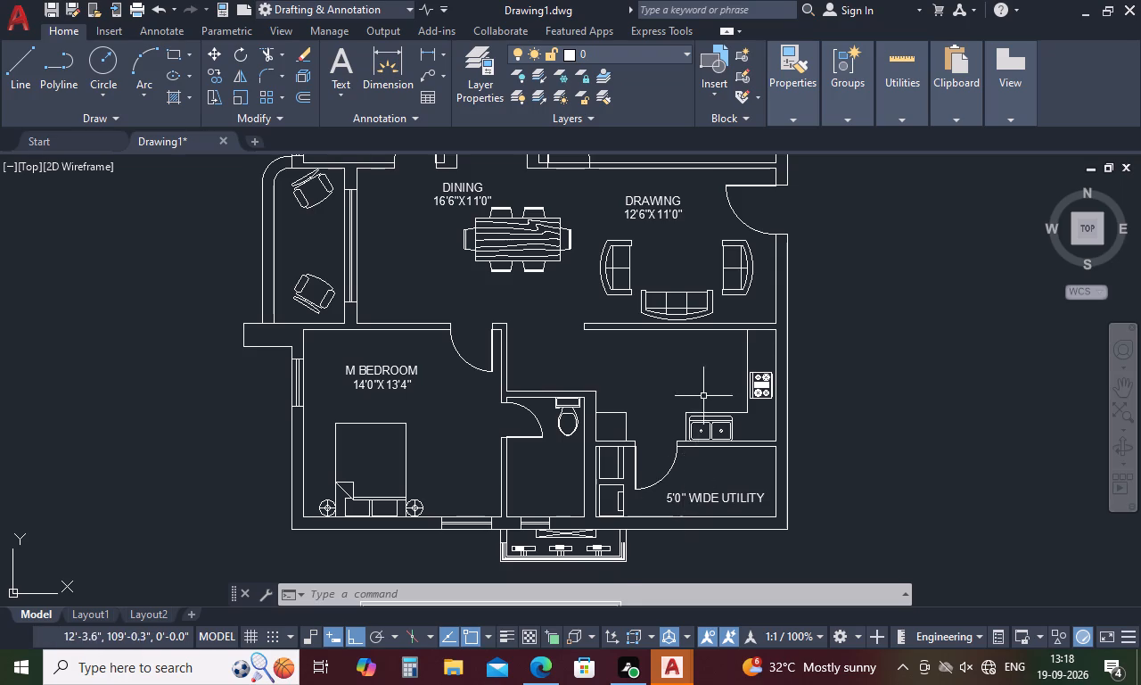
pyautogui.scroll(-5, 703, 395)
pyautogui.scroll(4, 705, 469)
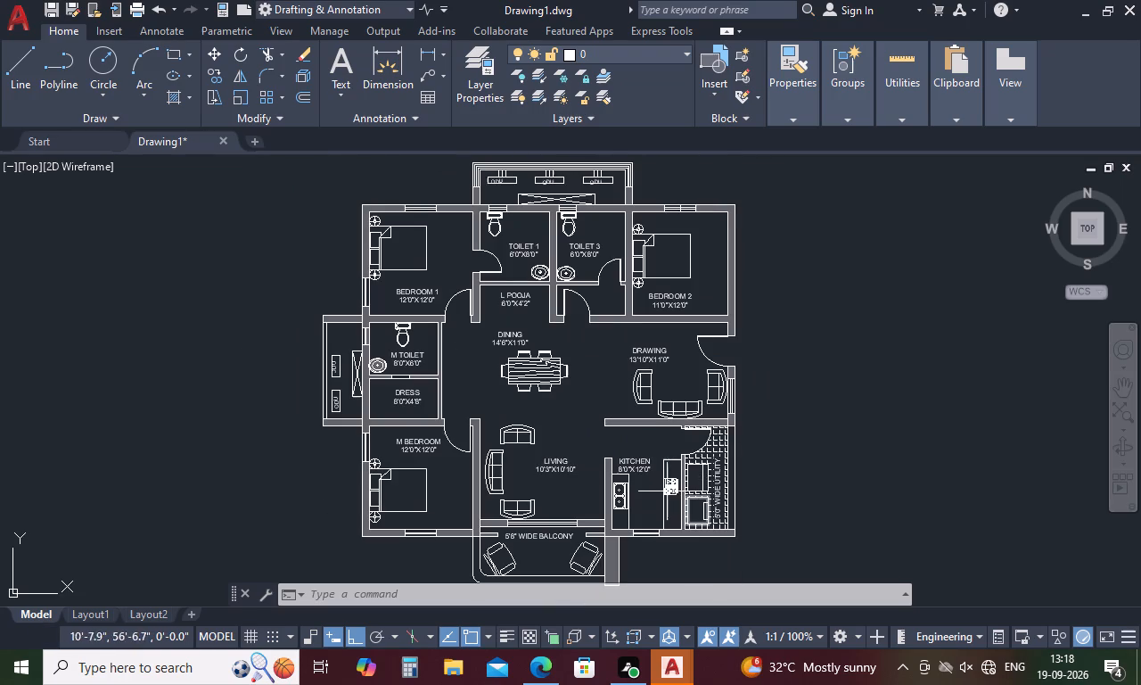
pyautogui.click(643, 468)
pyautogui.hotkey('ctrl', 'c')
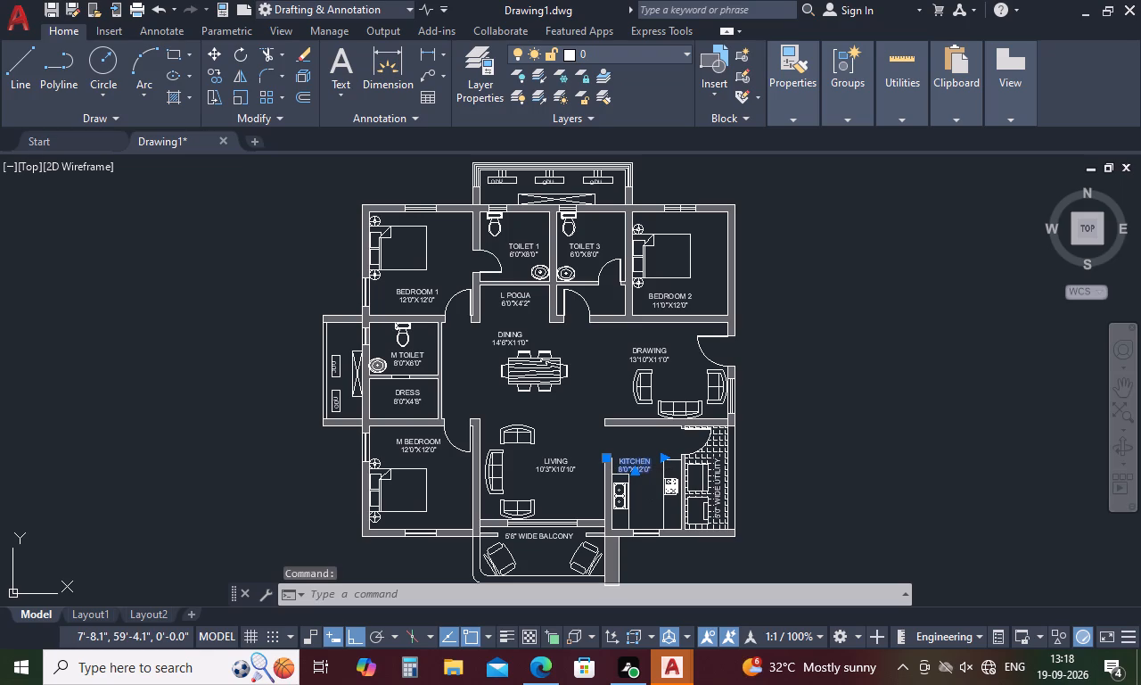
pyautogui.hotkey('ctrl', 'v')
pyautogui.scroll(-3, 661, 508)
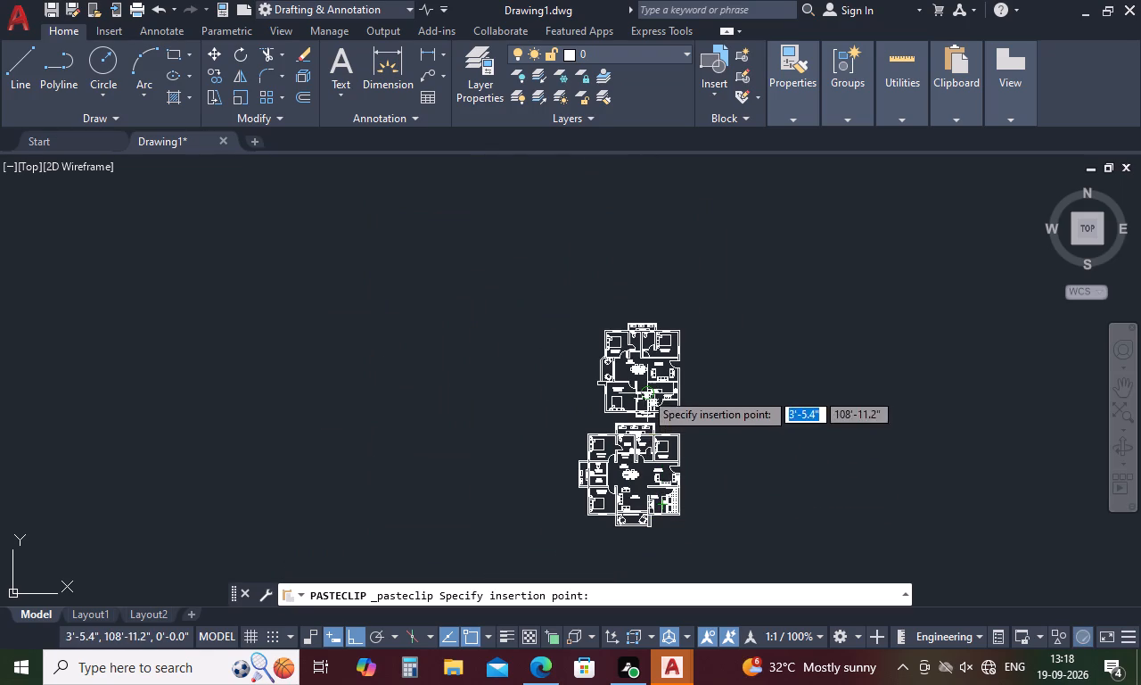
pyautogui.scroll(4, 644, 392)
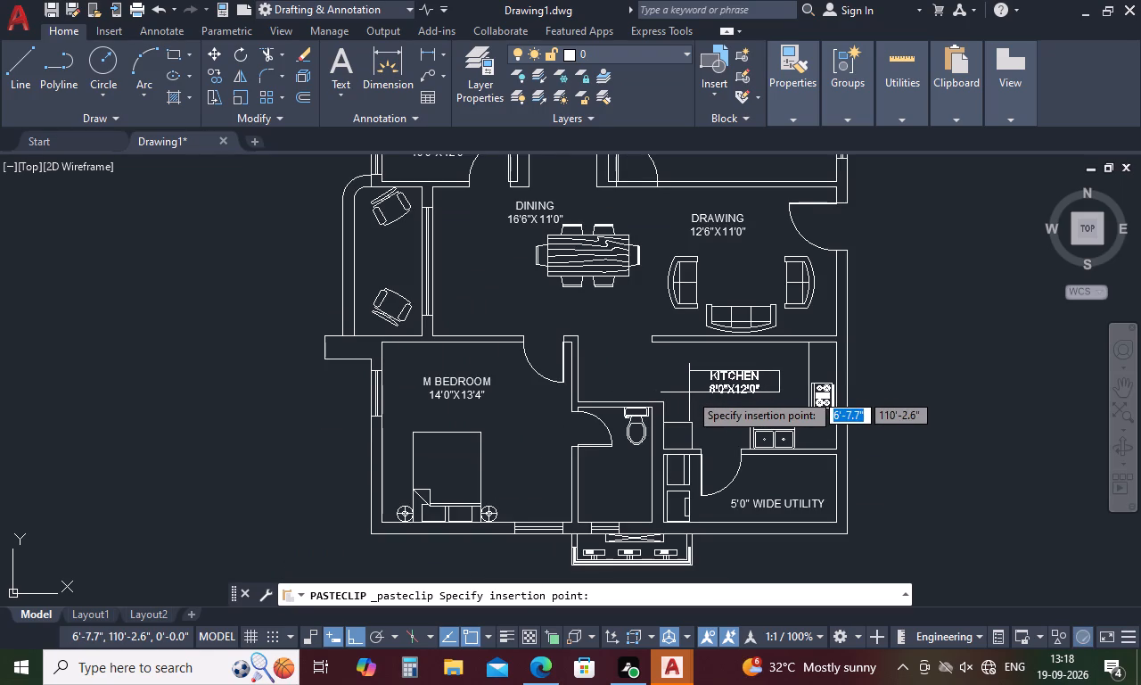
pyautogui.click(689, 392)
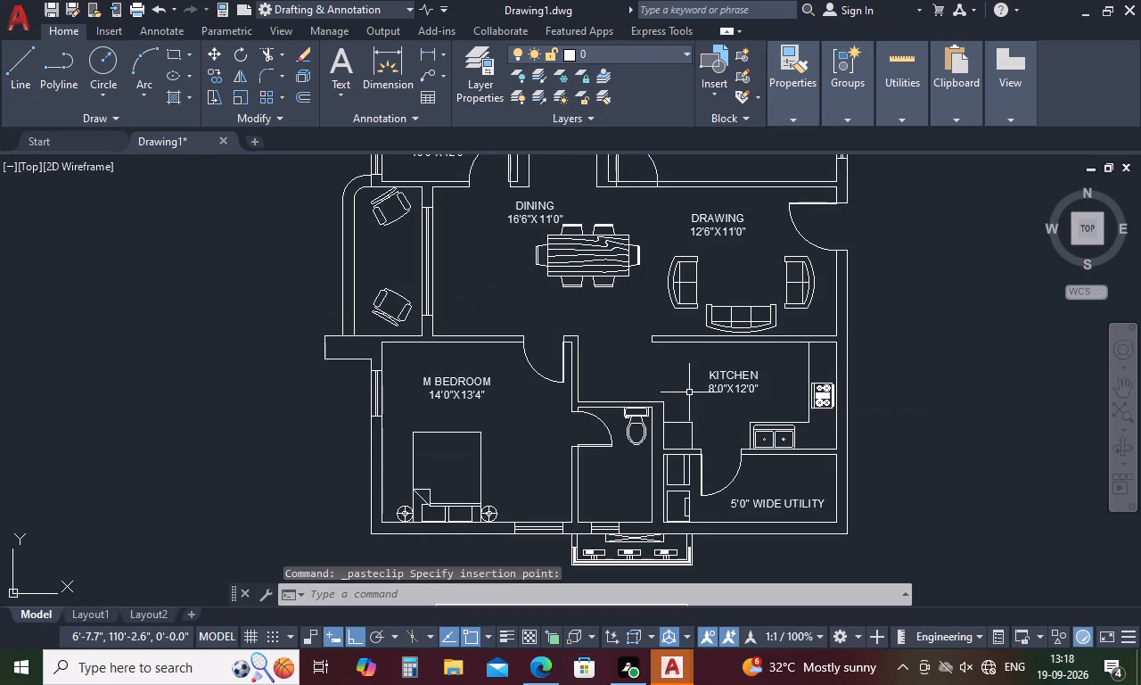
# Change the size line of the upper plan's KITCHEN label to 12'0"X8'0".
pyautogui.doubleClick(726, 375)
pyautogui.scroll(2, 730, 377)
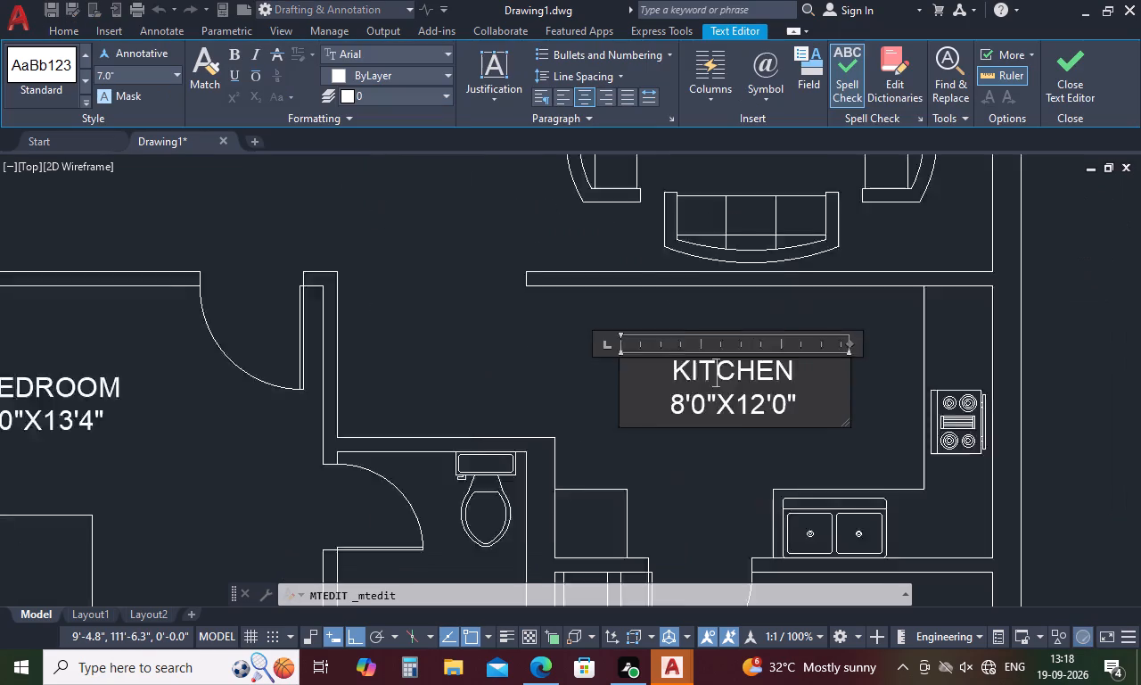
pyautogui.scroll(2, 730, 377)
pyautogui.click(609, 458)
pyautogui.press('BackSpace')
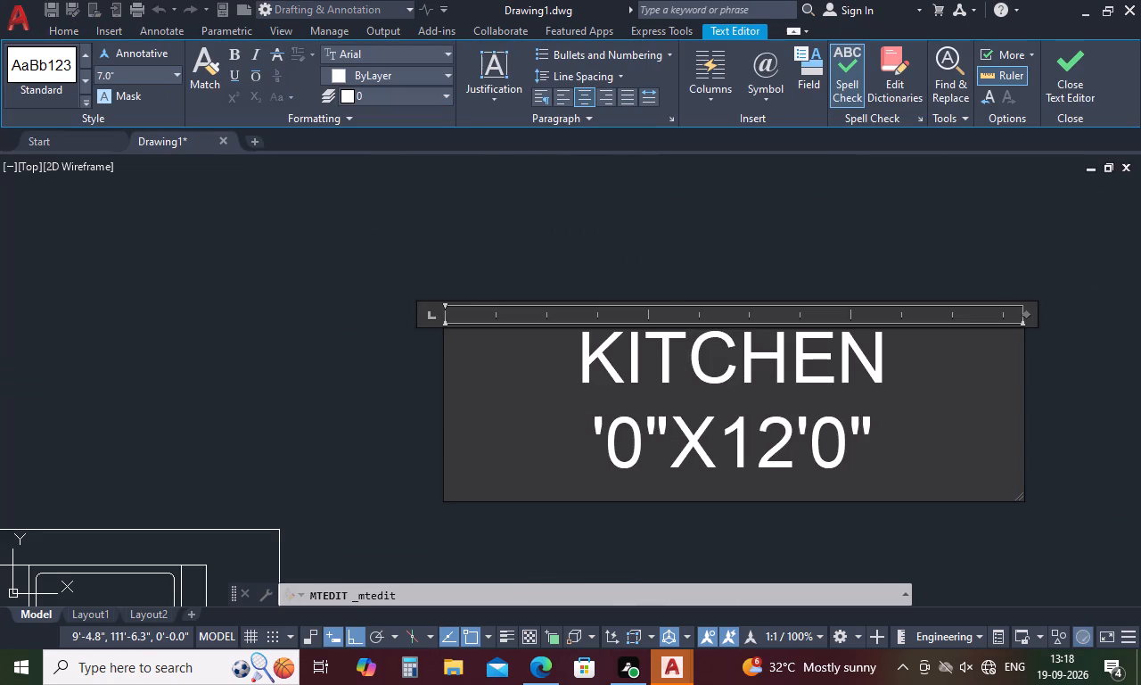
pyautogui.write('12')
pyautogui.click(813, 458)
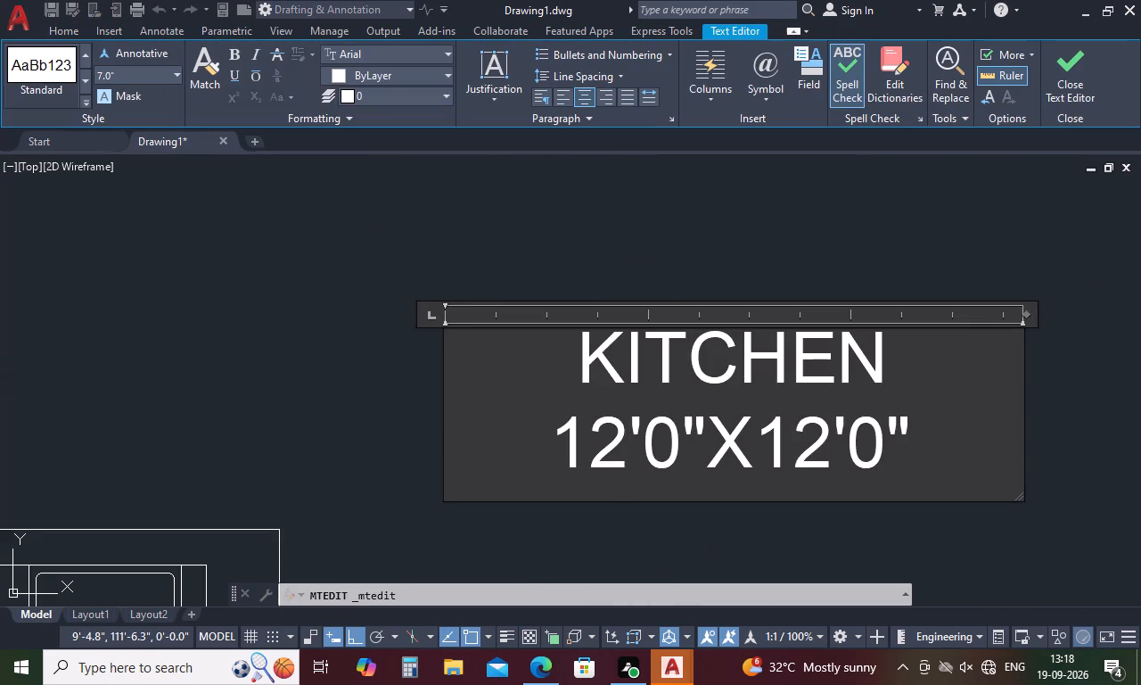
pyautogui.click(849, 457)
pyautogui.click(836, 463)
pyautogui.press('BackSpace')
pyautogui.press('BackSpace')
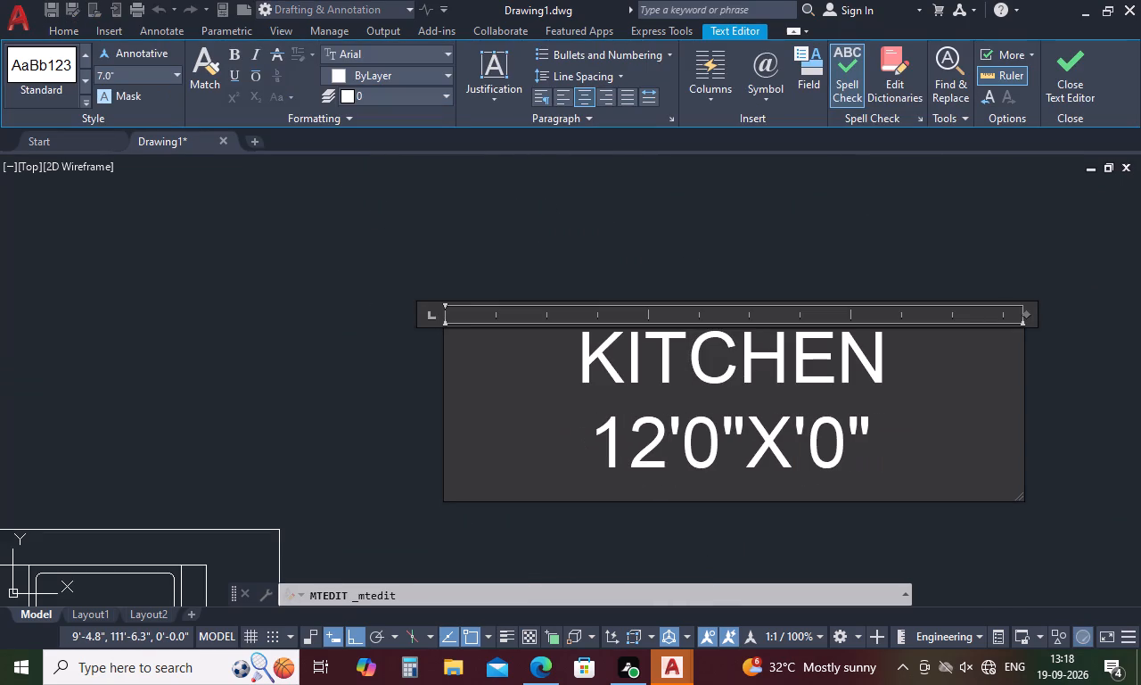
pyautogui.press('8')
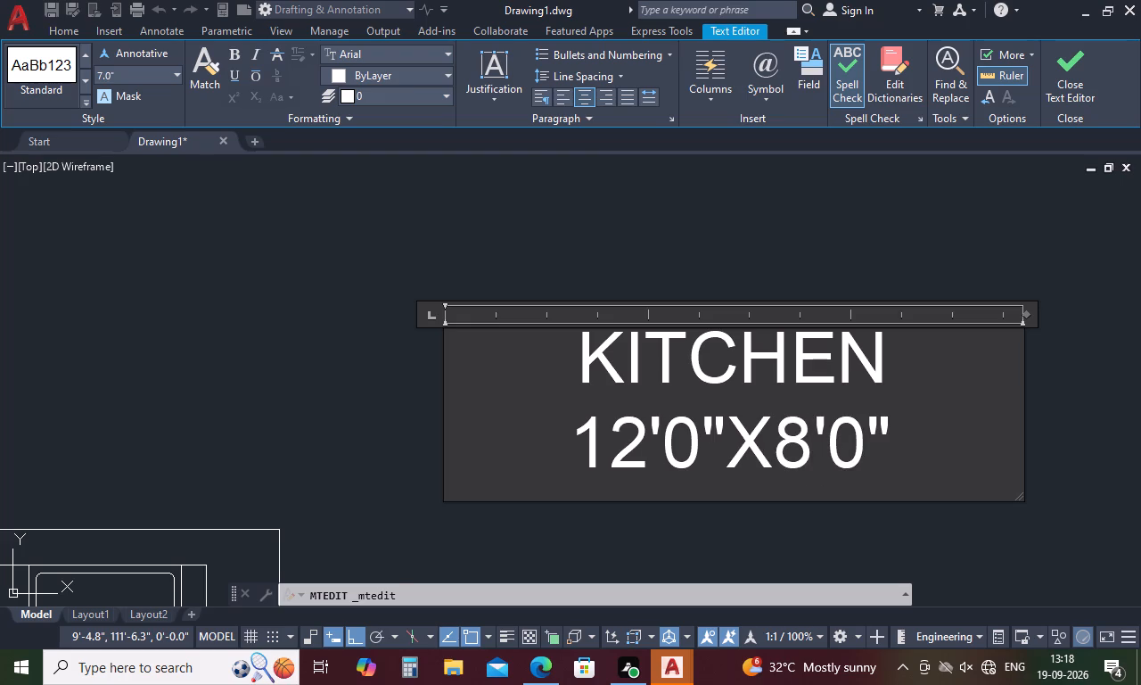
pyautogui.click(799, 538)
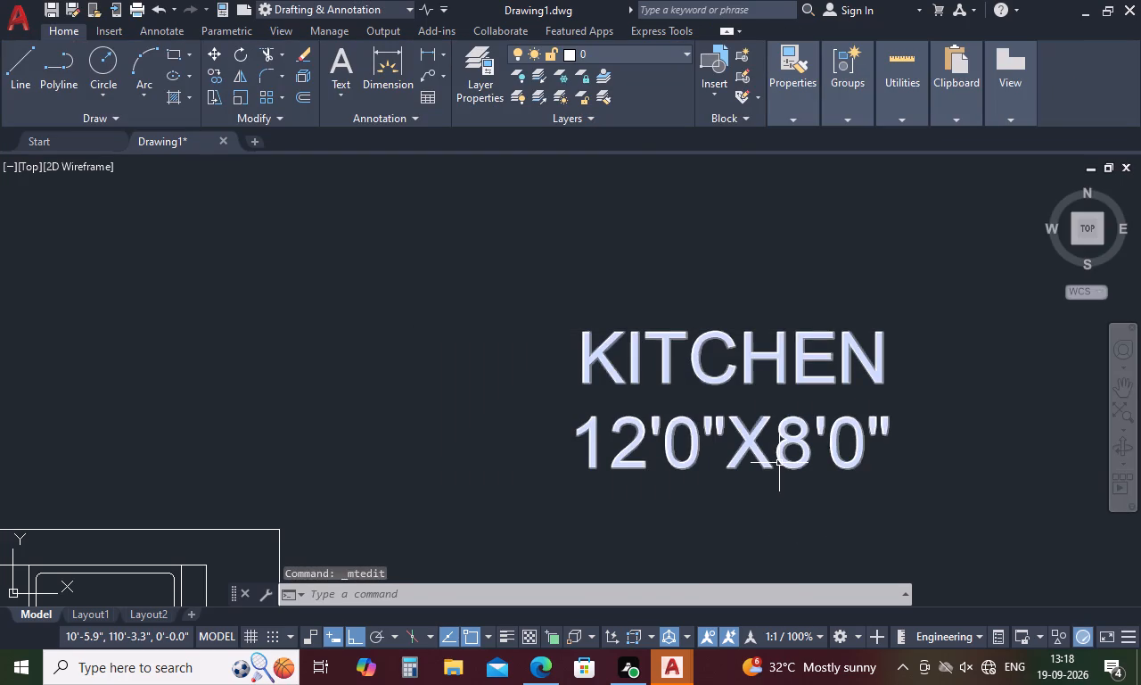
# Remove the stray L before POOJA in the lower plan's 6'0"X4'2" room label.
pyautogui.scroll(-3, 779, 463)
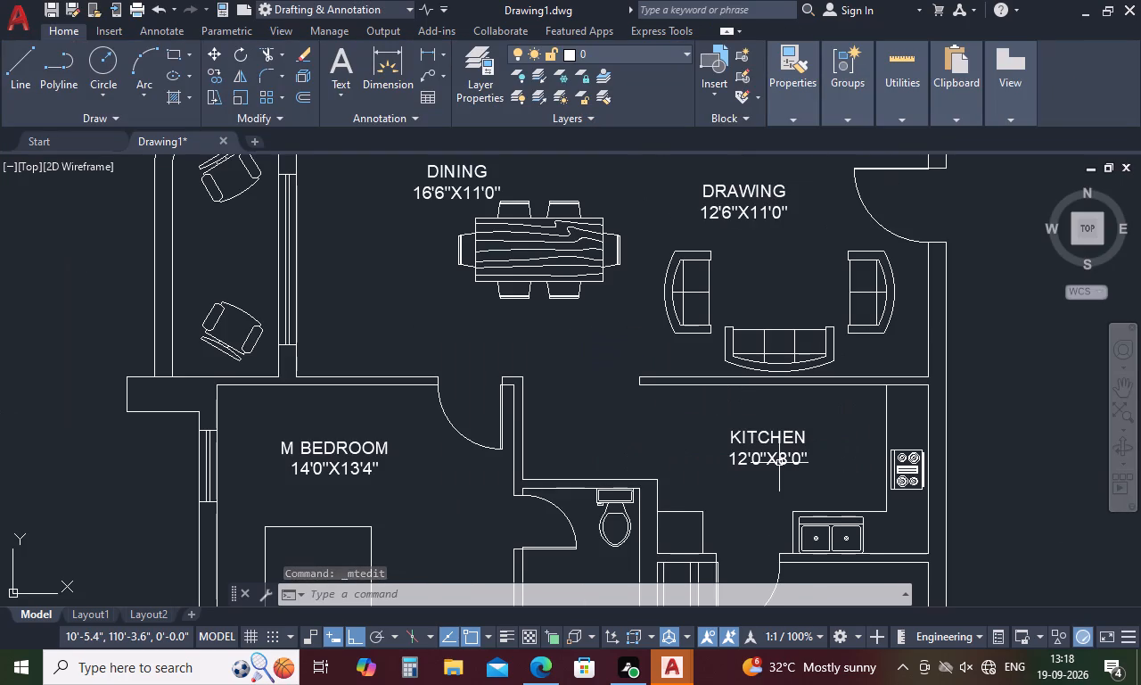
pyautogui.scroll(-1, 779, 463)
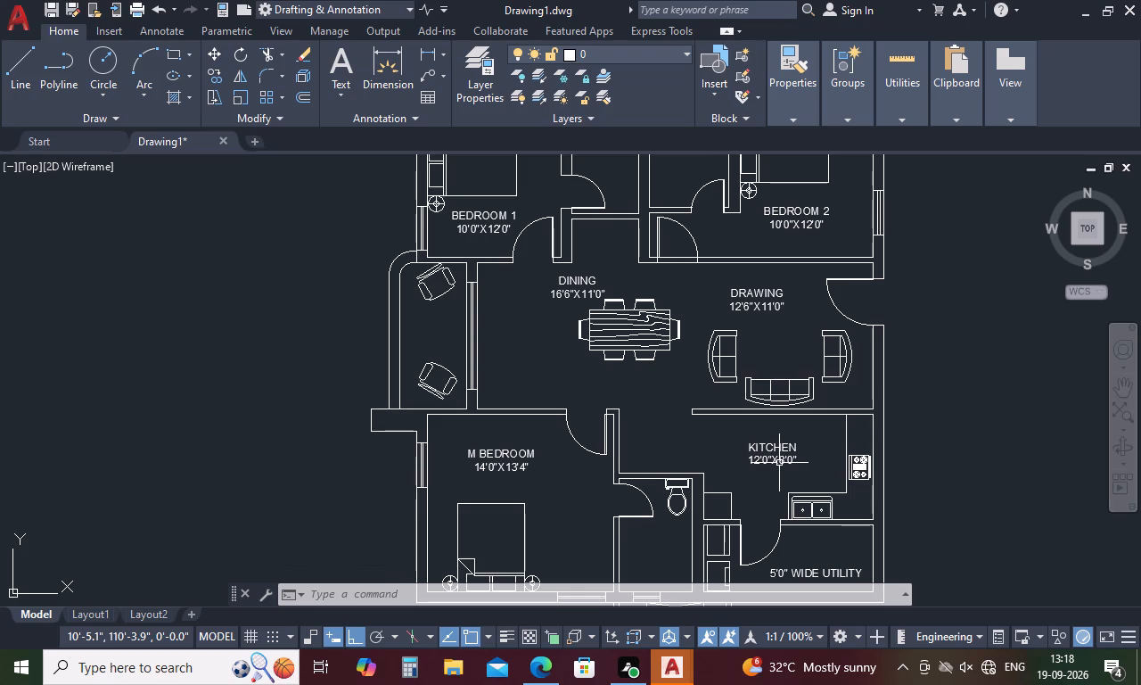
pyautogui.scroll(-3, 778, 450)
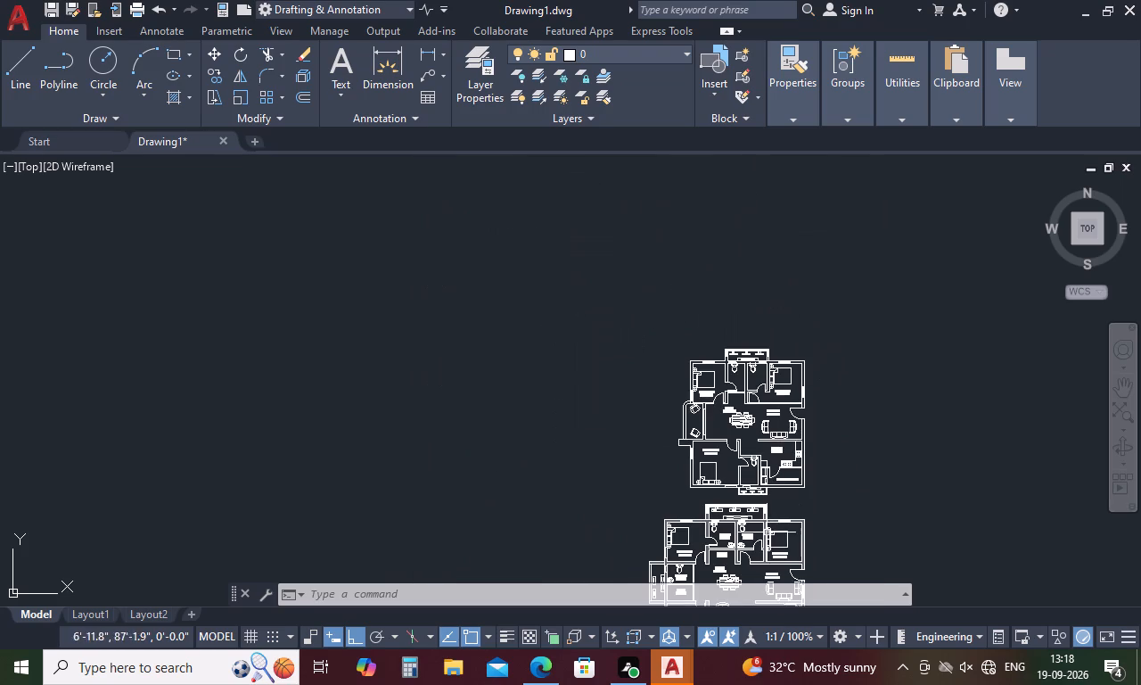
pyautogui.scroll(4, 713, 557)
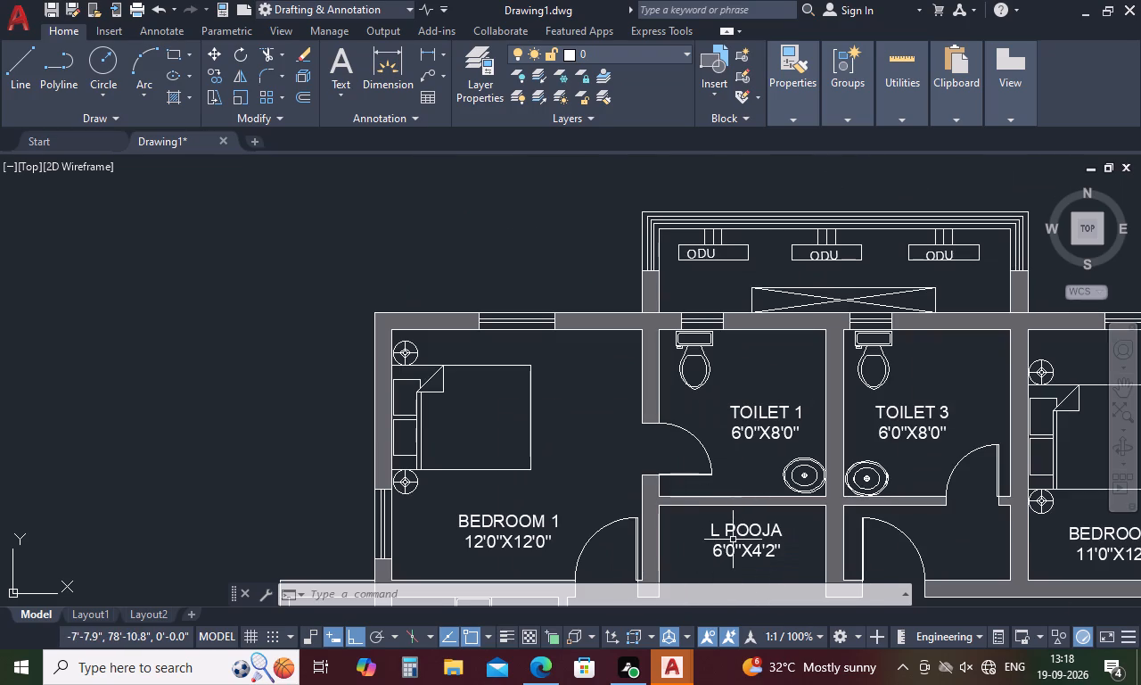
pyautogui.doubleClick(731, 549)
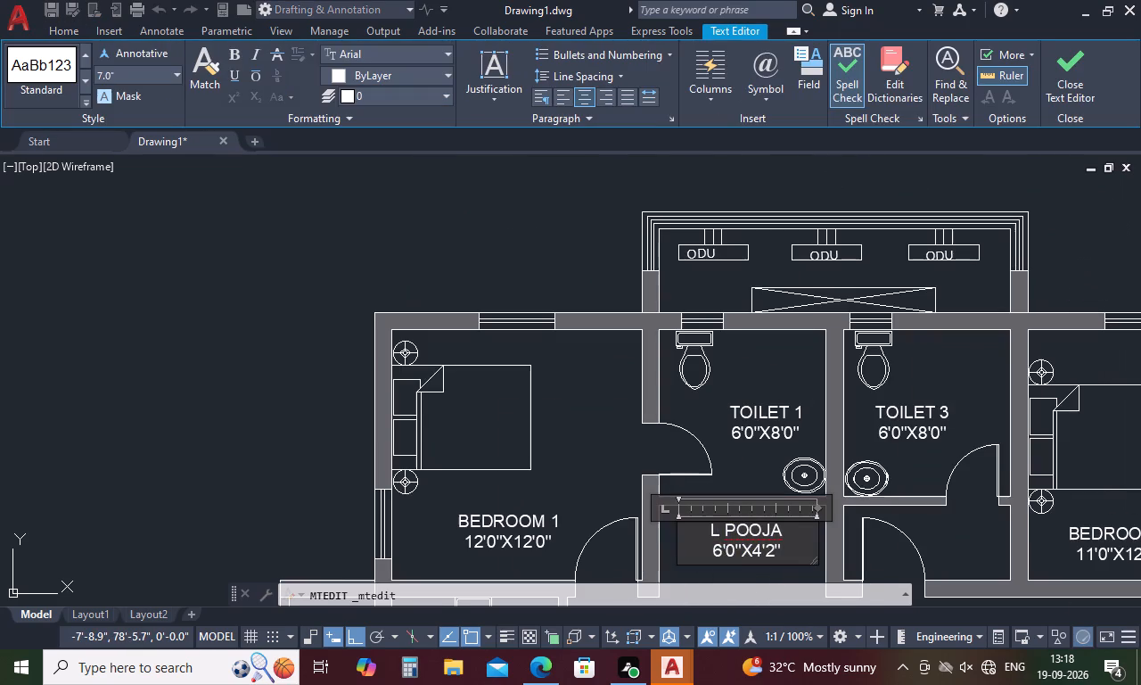
pyautogui.click(718, 535)
pyautogui.press('BackSpace')
pyautogui.click(727, 557)
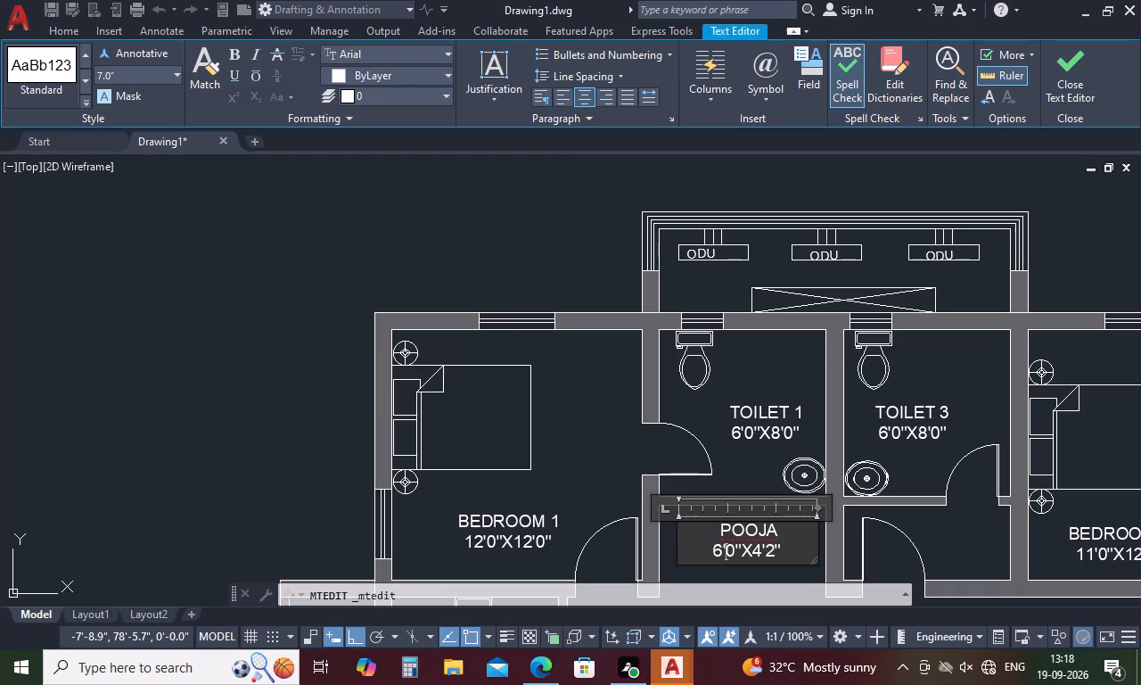
pyautogui.click(527, 258)
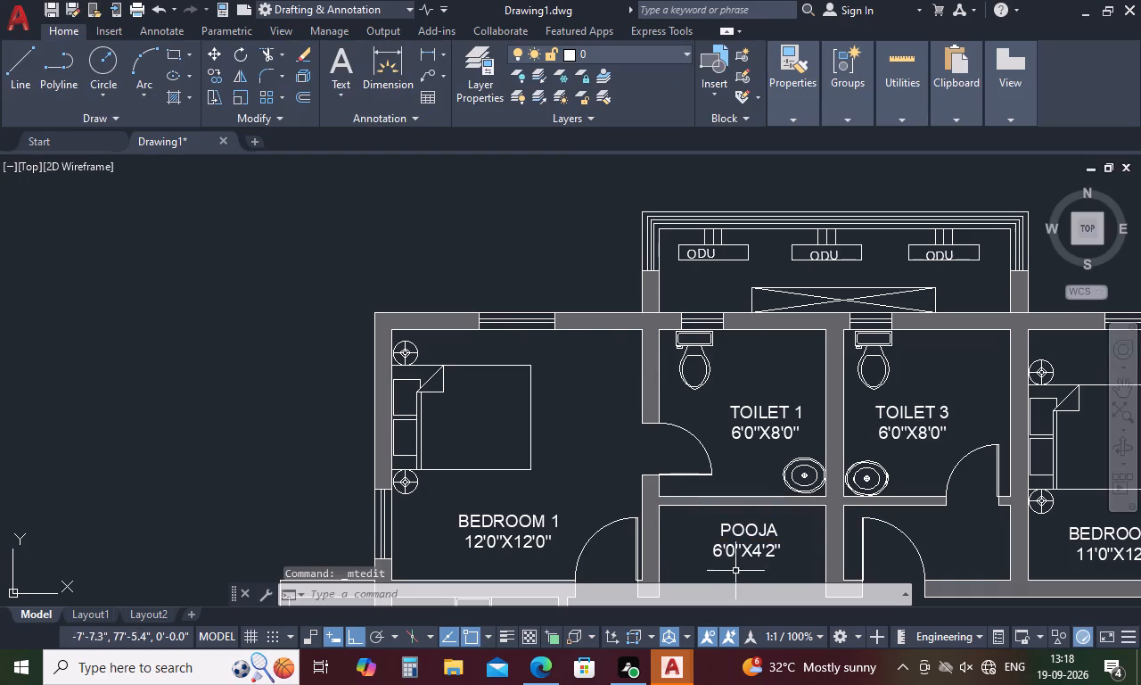
# Copy the corrected POOJA label and paste it into the upper plan's alcove between the bedroom doors, above DINING.
pyautogui.click(742, 531)
pyautogui.hotkey('ctrl', 'c')
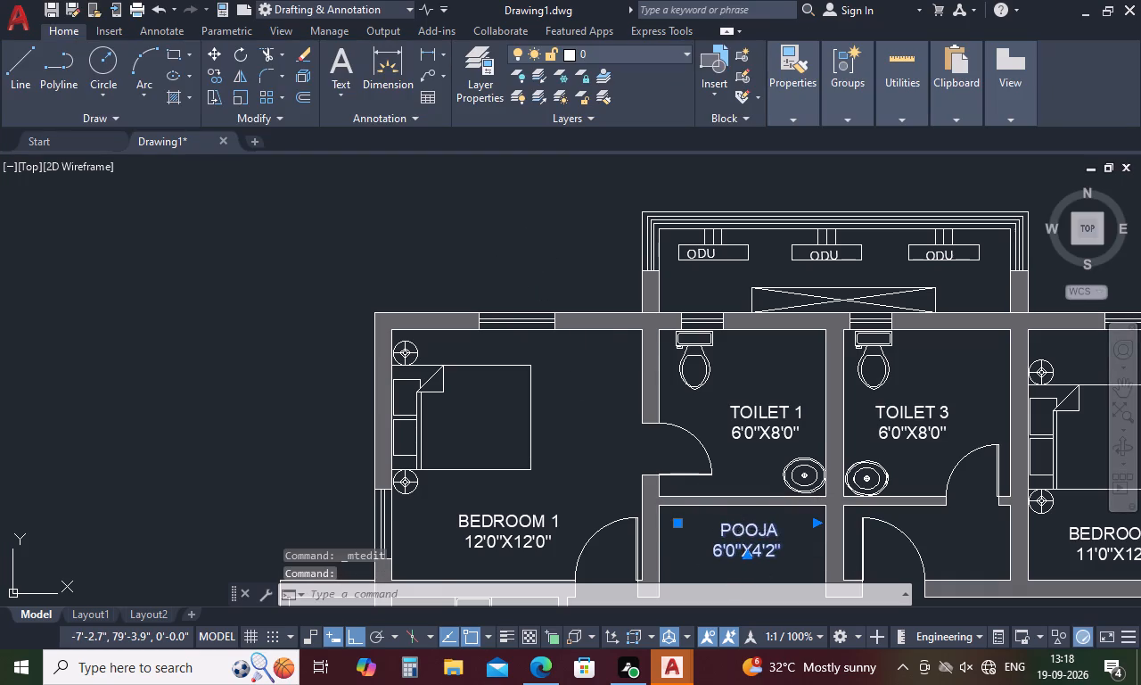
pyautogui.hotkey('ctrl', 'v')
pyautogui.scroll(-3, 742, 531)
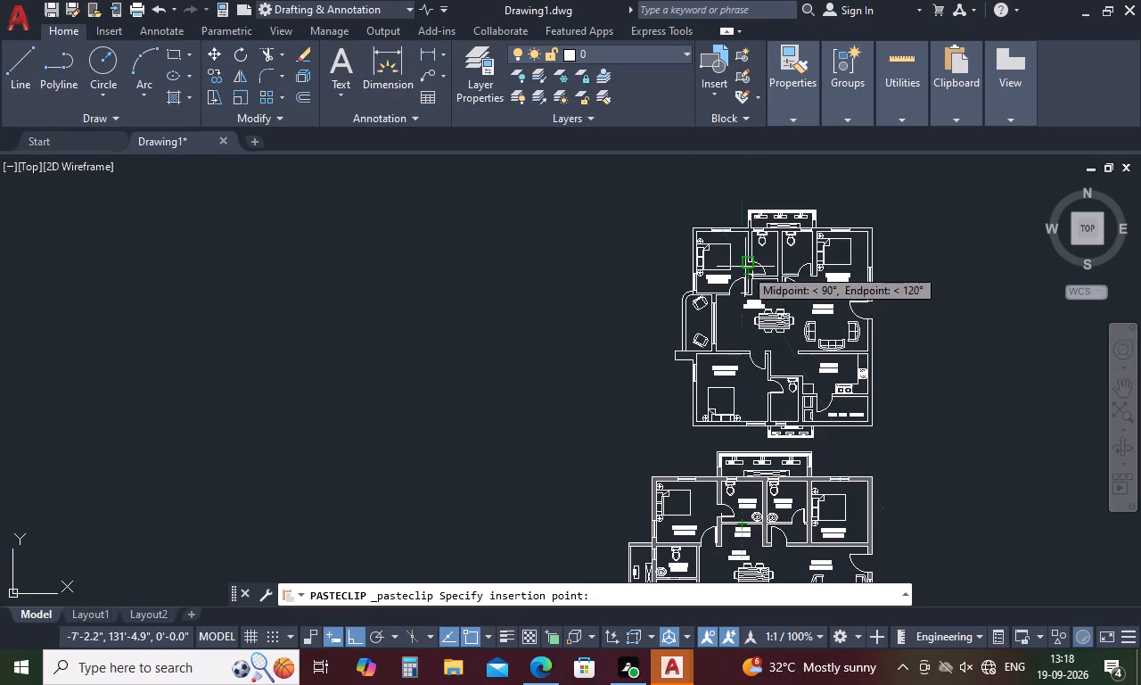
pyautogui.scroll(4, 745, 267)
pyautogui.click(751, 354)
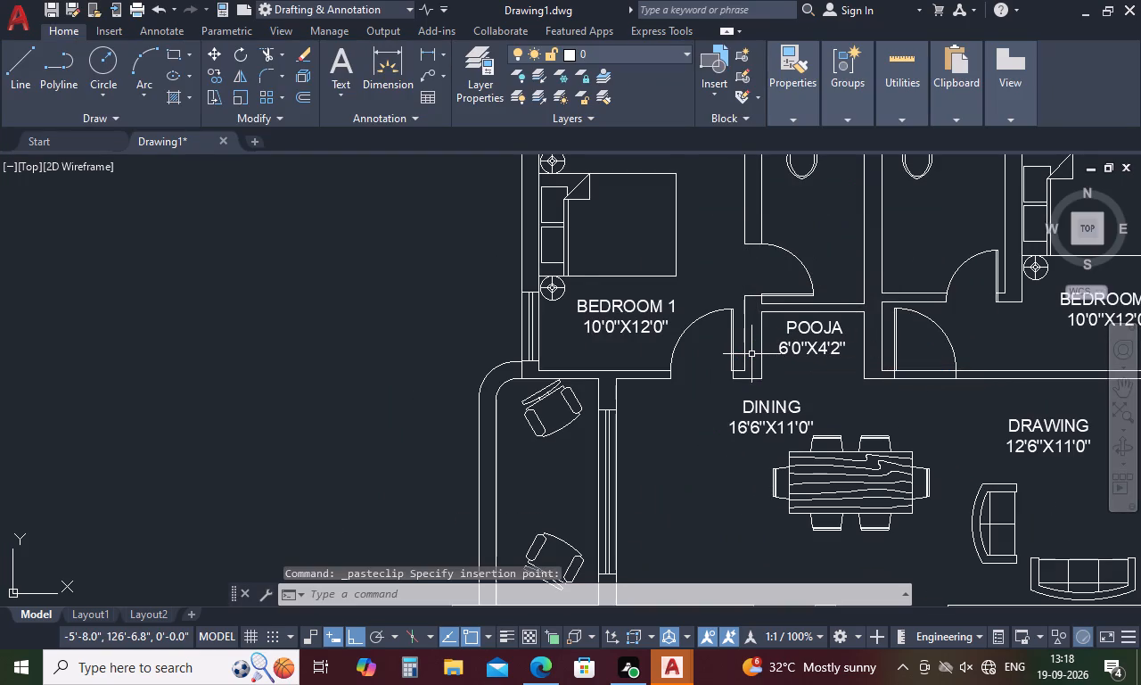
# Change the size line of the upper plan's POOJA label to 5'0"X3'5".
pyautogui.scroll(4, 802, 326)
pyautogui.doubleClick(822, 333)
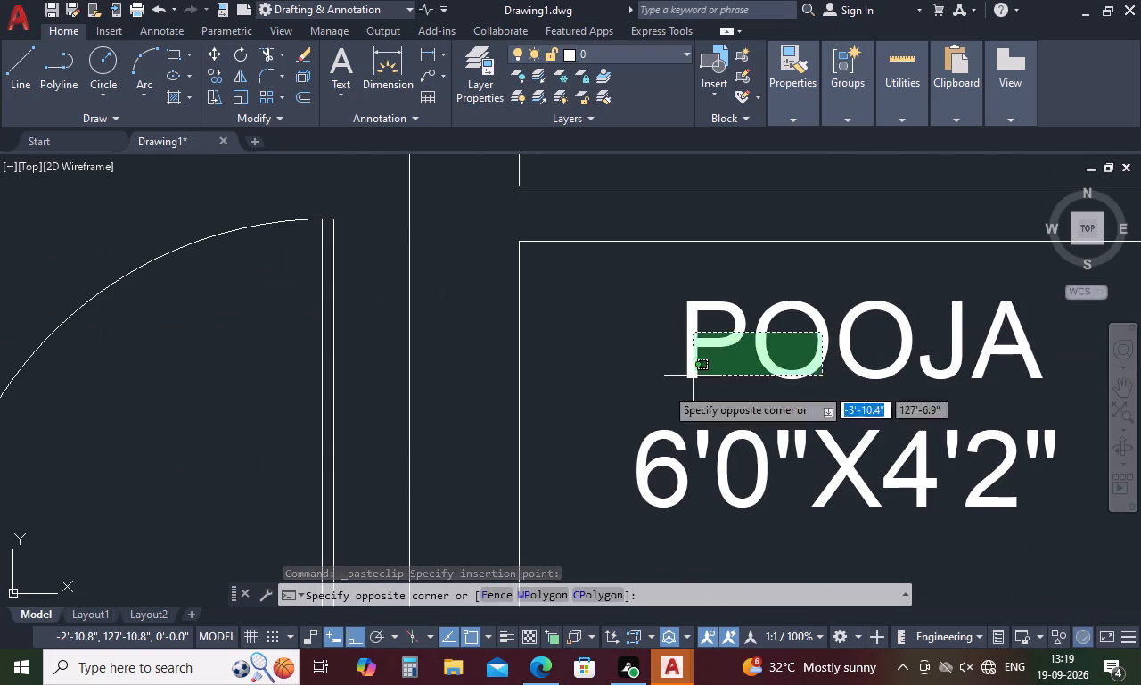
pyautogui.click(582, 376)
pyautogui.scroll(-4, 685, 347)
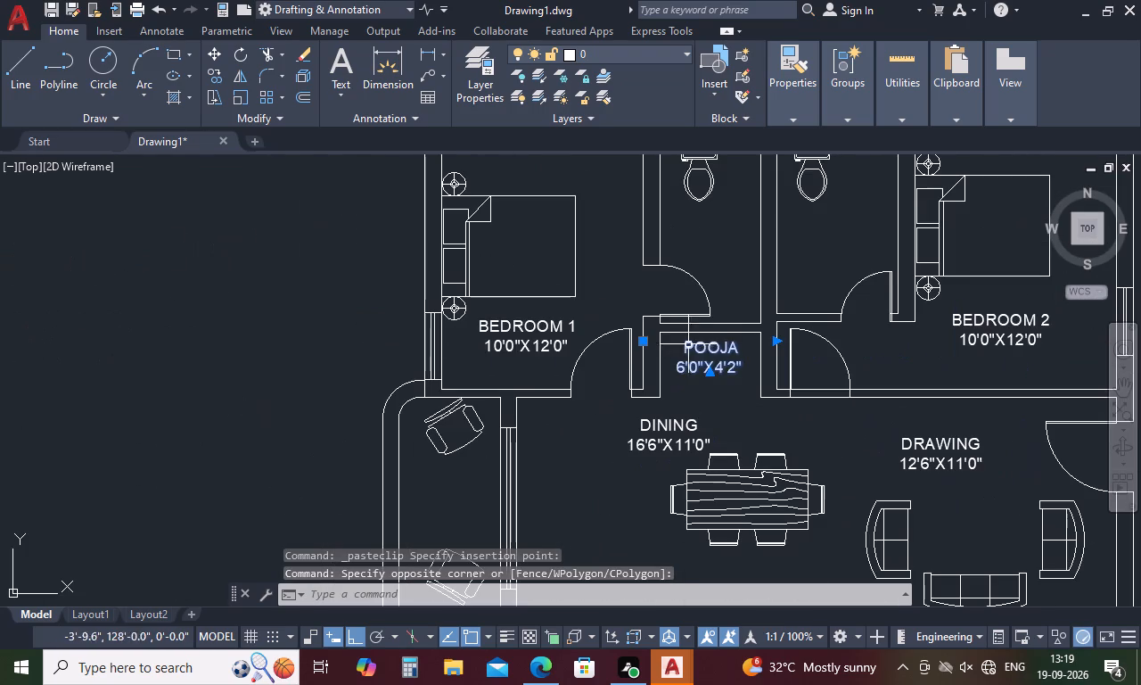
pyautogui.press('Escape')
pyautogui.doubleClick(718, 370)
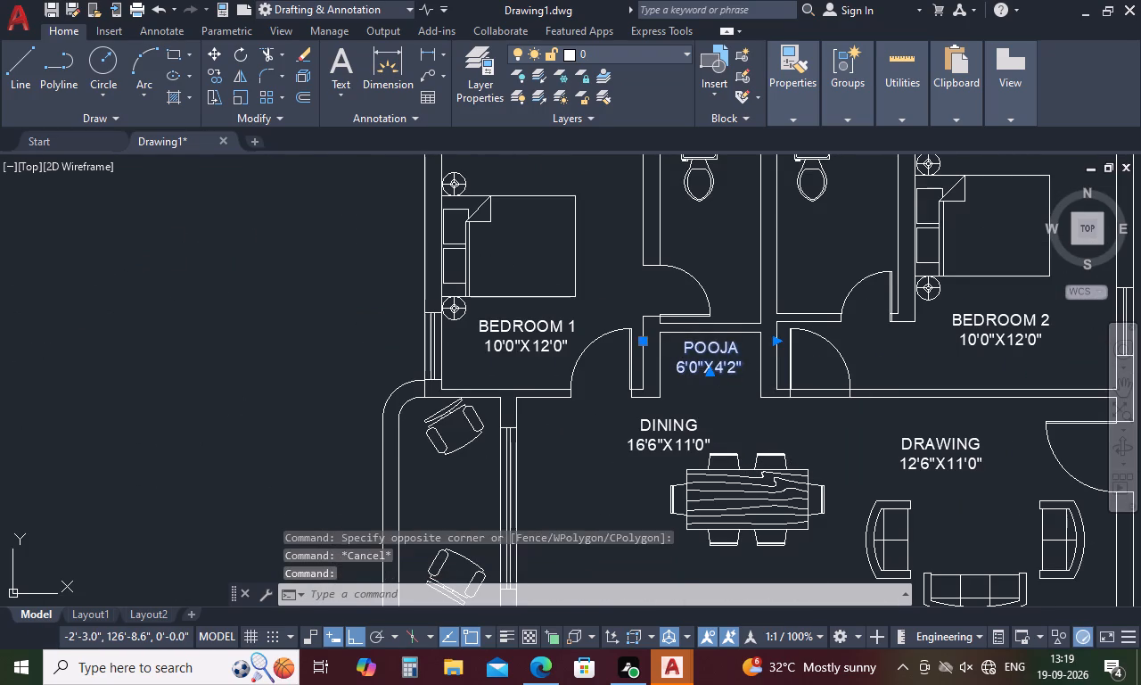
pyautogui.scroll(3, 706, 372)
pyautogui.click(603, 356)
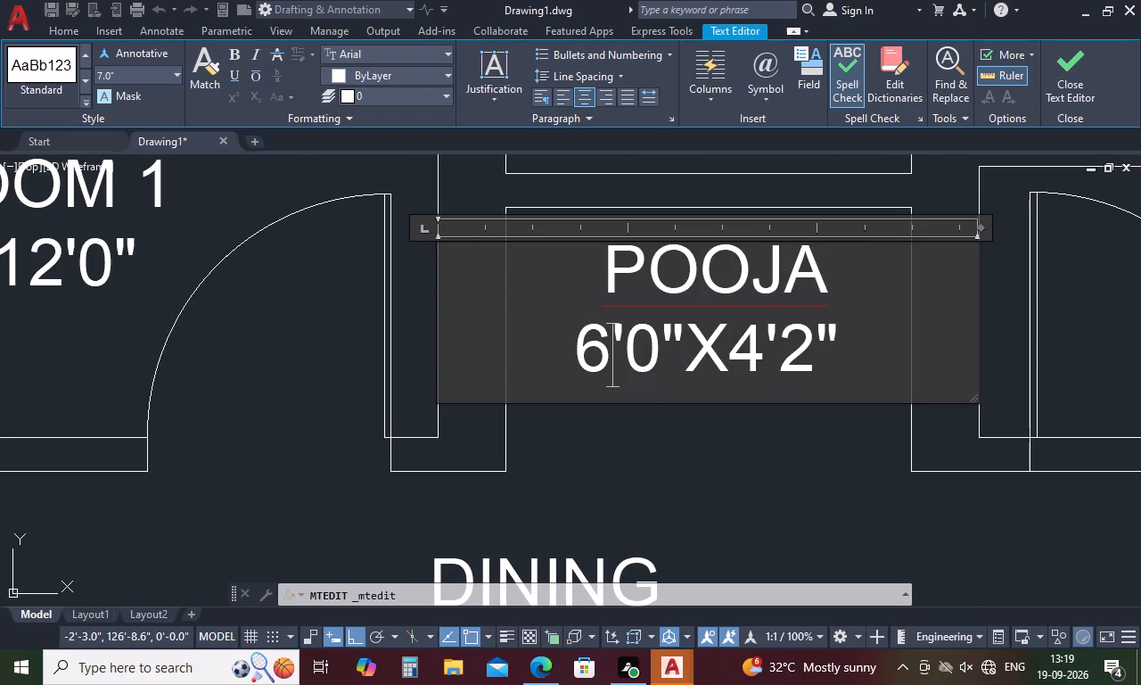
pyautogui.press('BackSpace')
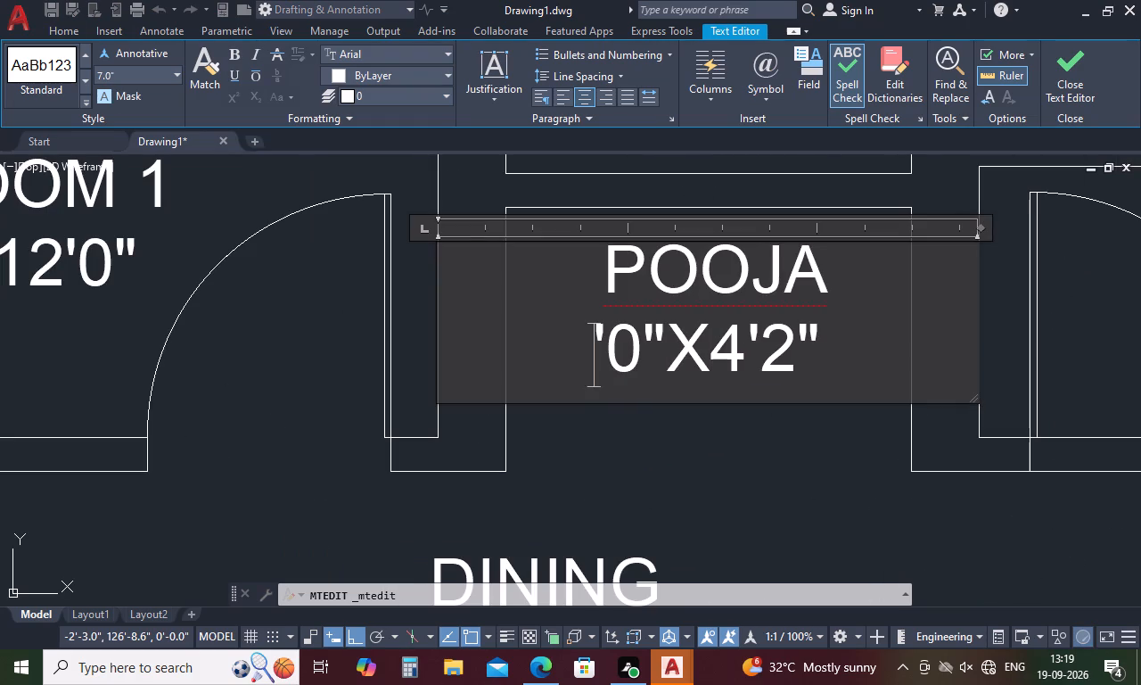
pyautogui.press('5')
pyautogui.click(754, 362)
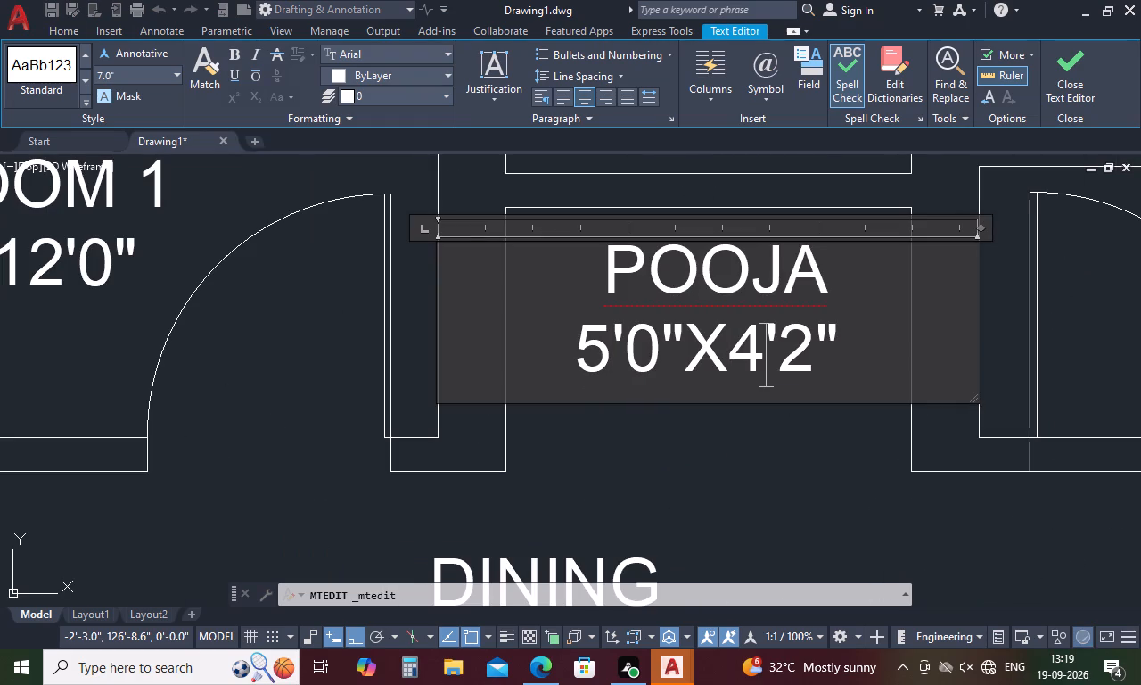
pyautogui.press('BackSpace')
pyautogui.press('3')
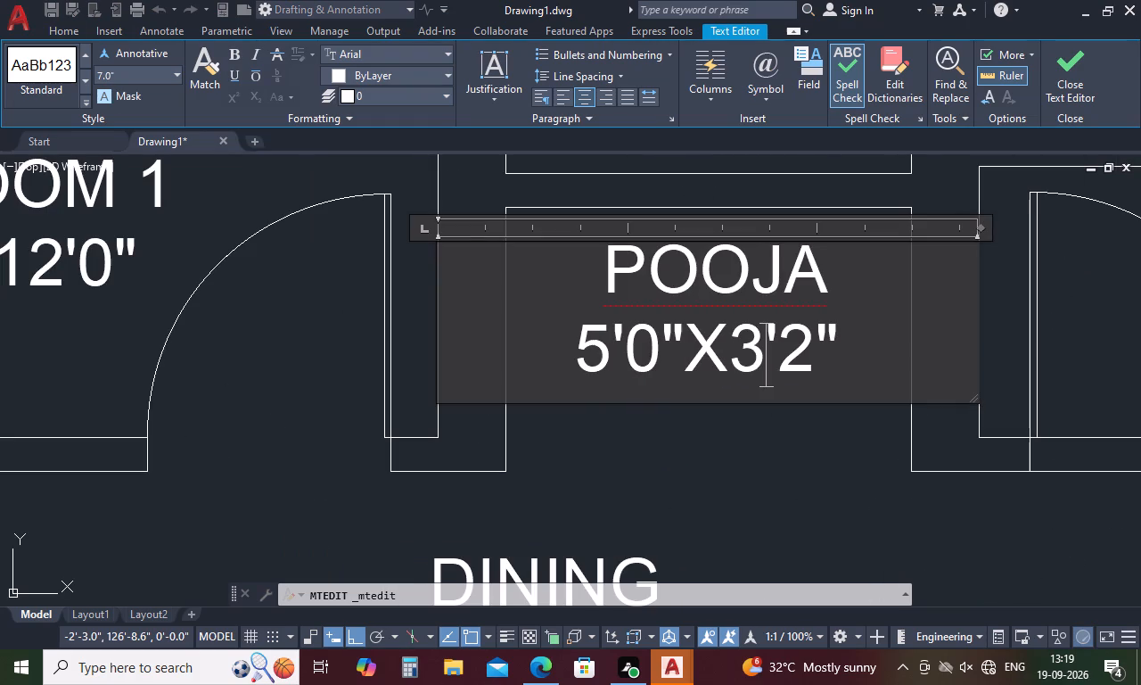
pyautogui.click(806, 369)
pyautogui.press('BackSpace')
pyautogui.press('5')
pyautogui.click(721, 435)
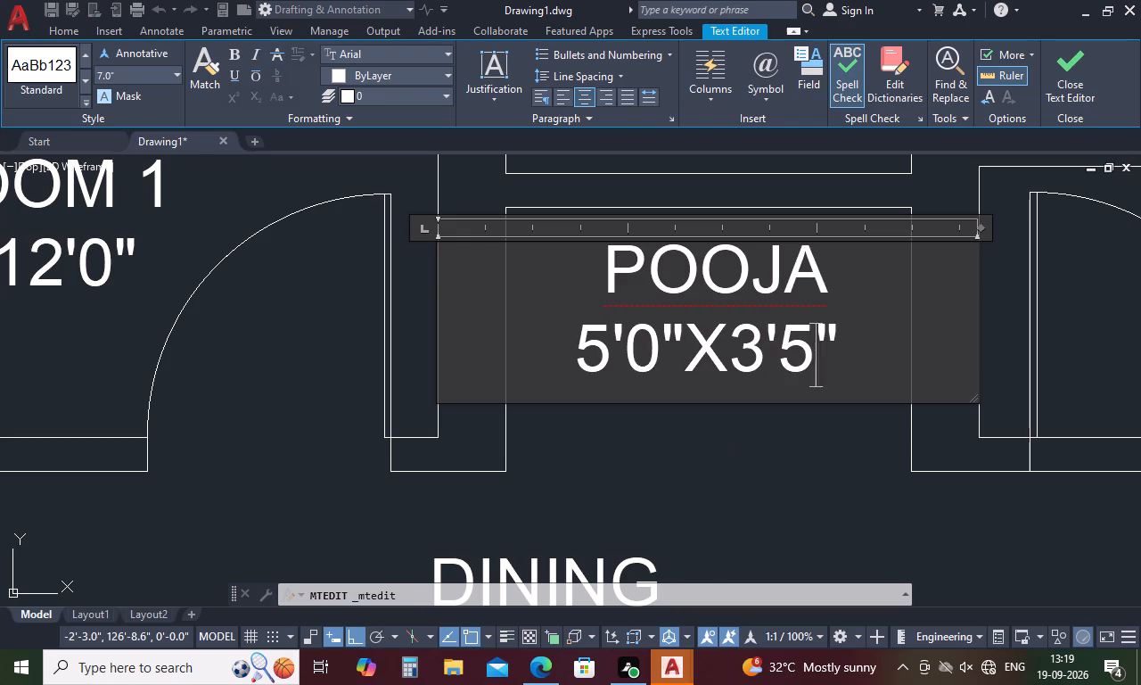
# Copy the lower plan's TOILET 1 label and paste it below the WC in the upper plan's toilet beside BEDROOM 1.
pyautogui.scroll(-4, 702, 400)
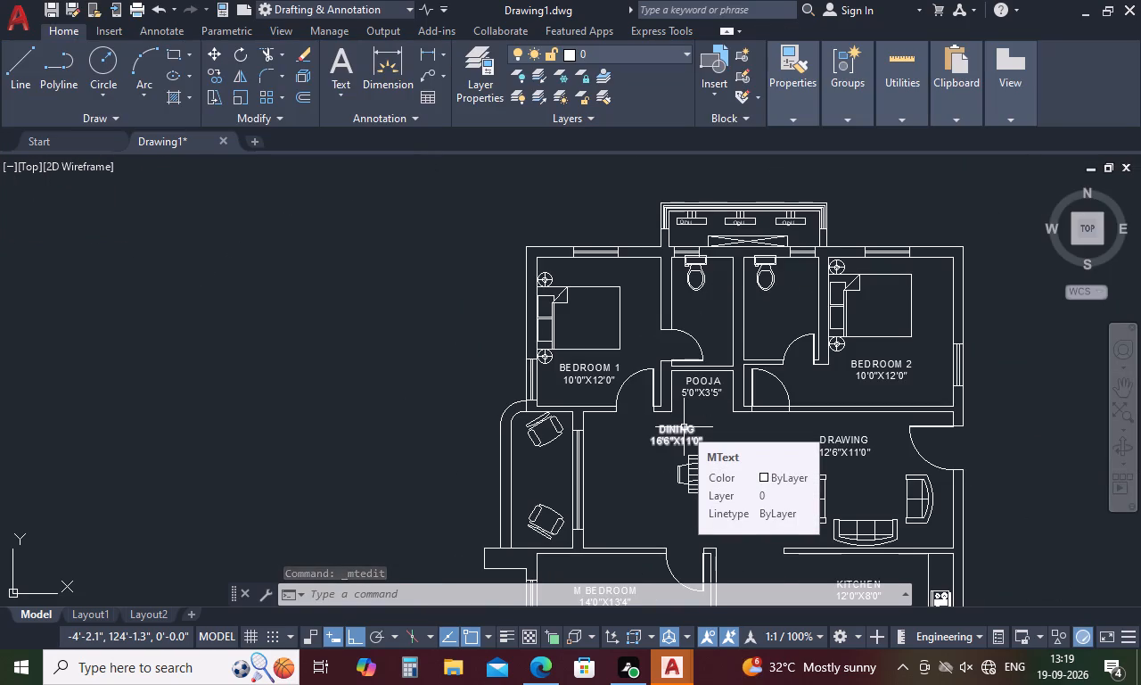
pyautogui.scroll(-3, 684, 427)
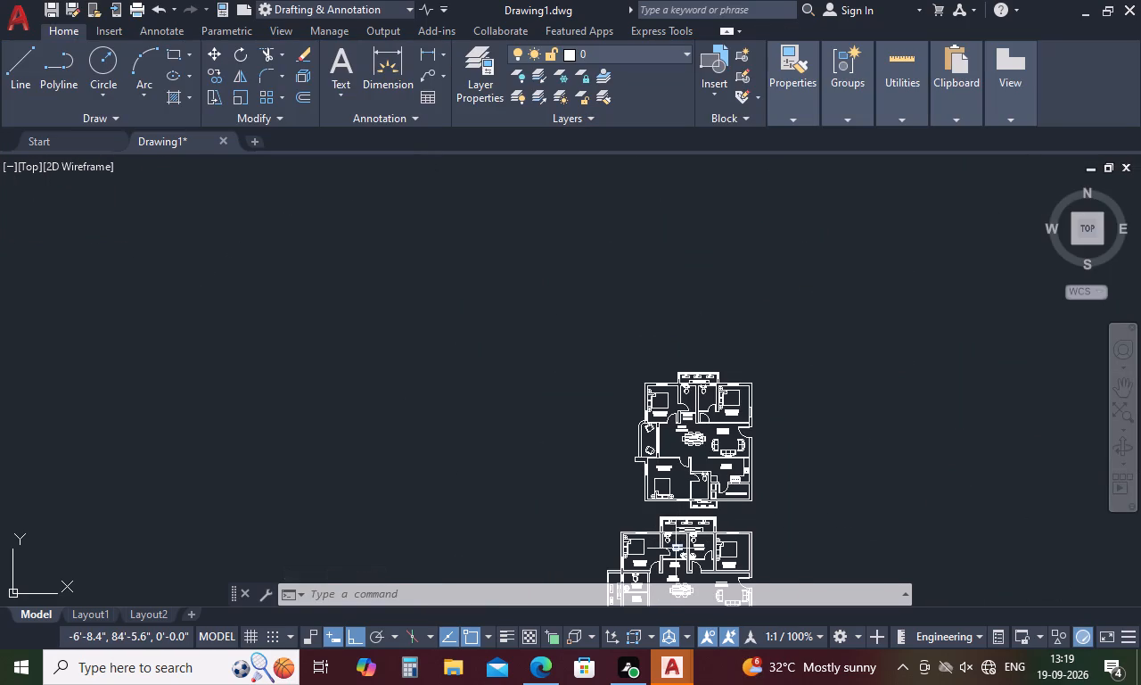
pyautogui.click(676, 549)
pyautogui.hotkey('ctrl', 'c')
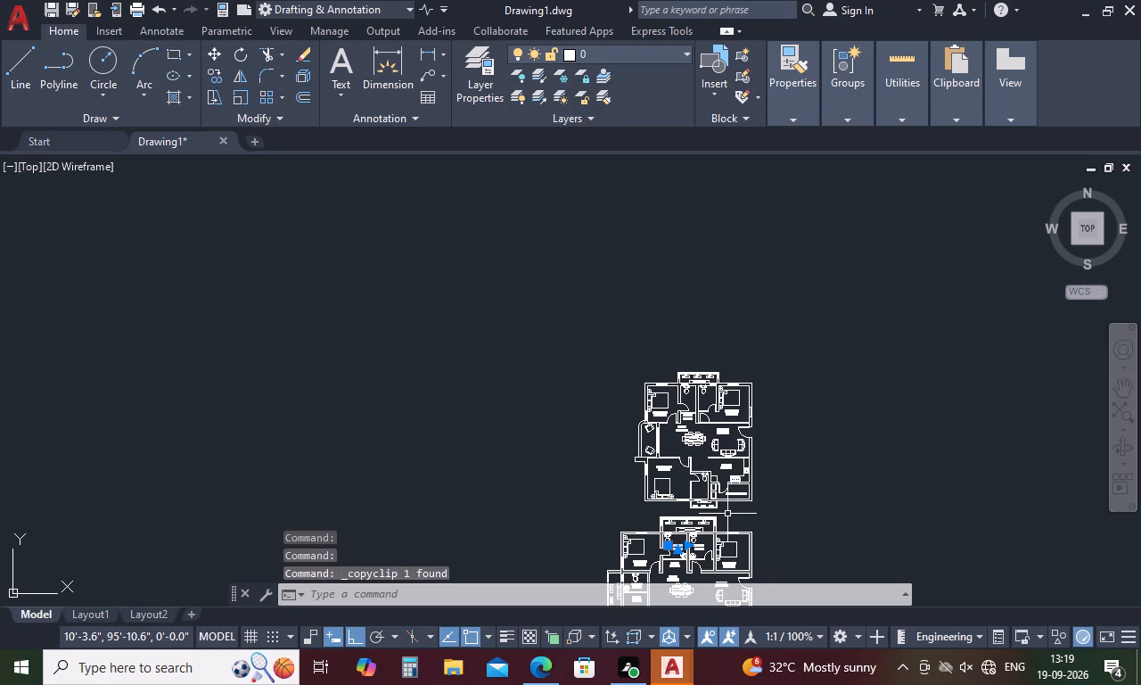
pyautogui.hotkey('ctrl', 'v')
pyautogui.scroll(4, 689, 398)
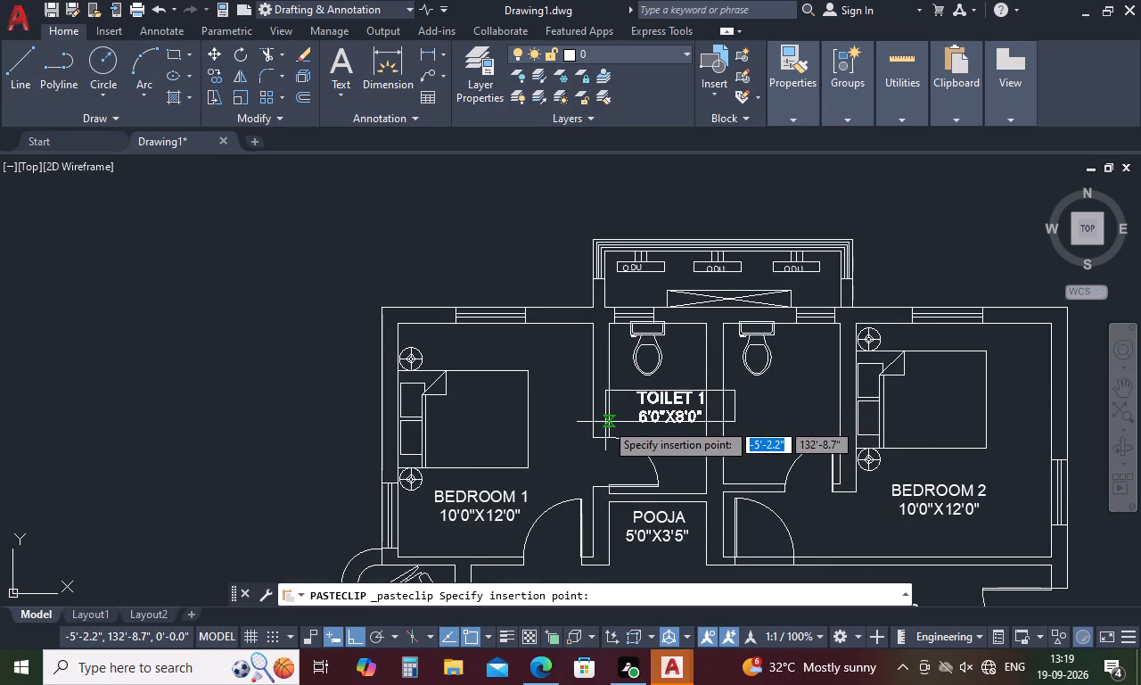
pyautogui.click(605, 422)
# Move the pasted TOILET 1 label about 10" towards BEDROOM 1 so it sits centred between the toilet walls.
pyautogui.click(658, 393)
pyautogui.write('M')
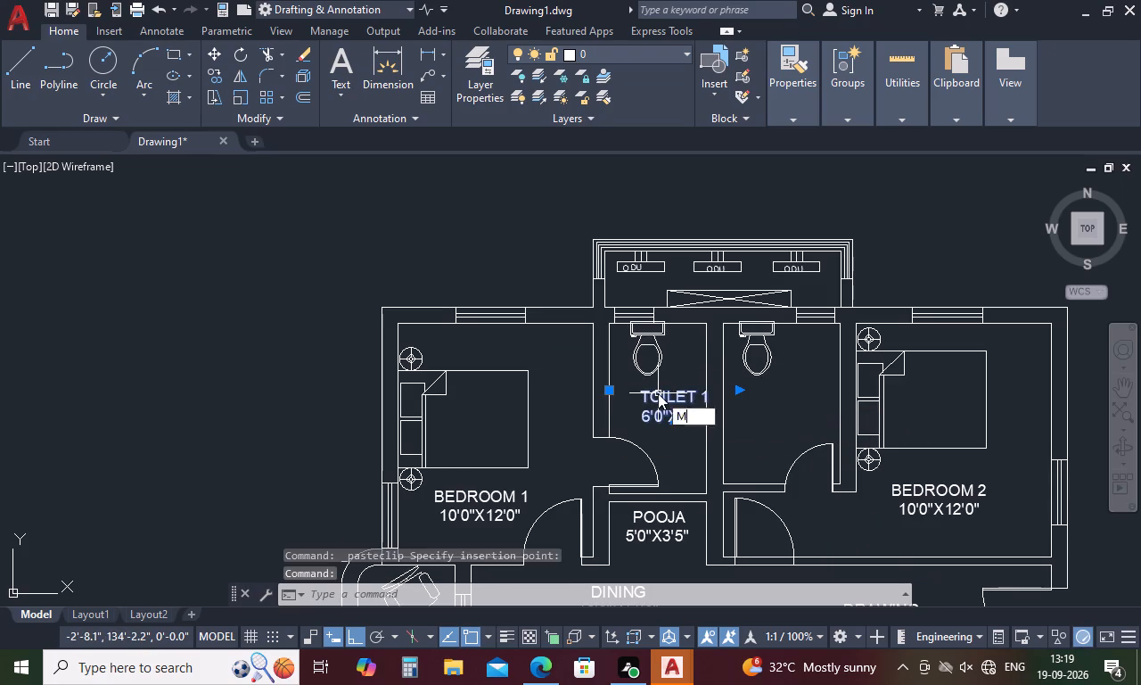
pyautogui.press('space')
pyautogui.click(658, 393)
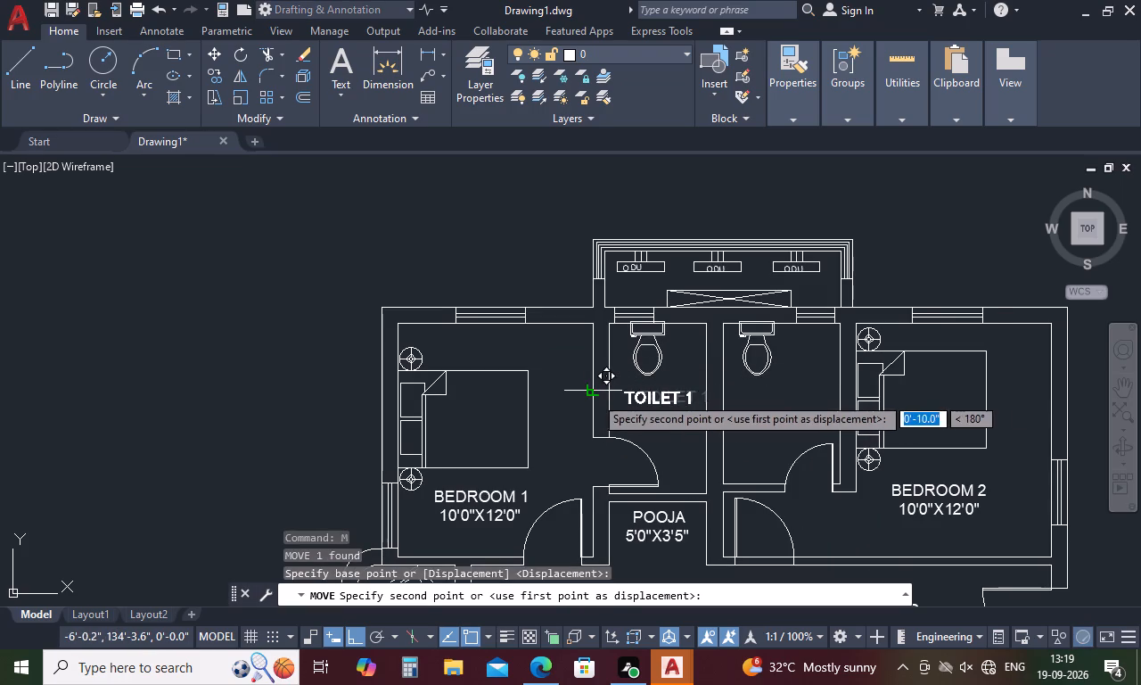
pyautogui.click(587, 398)
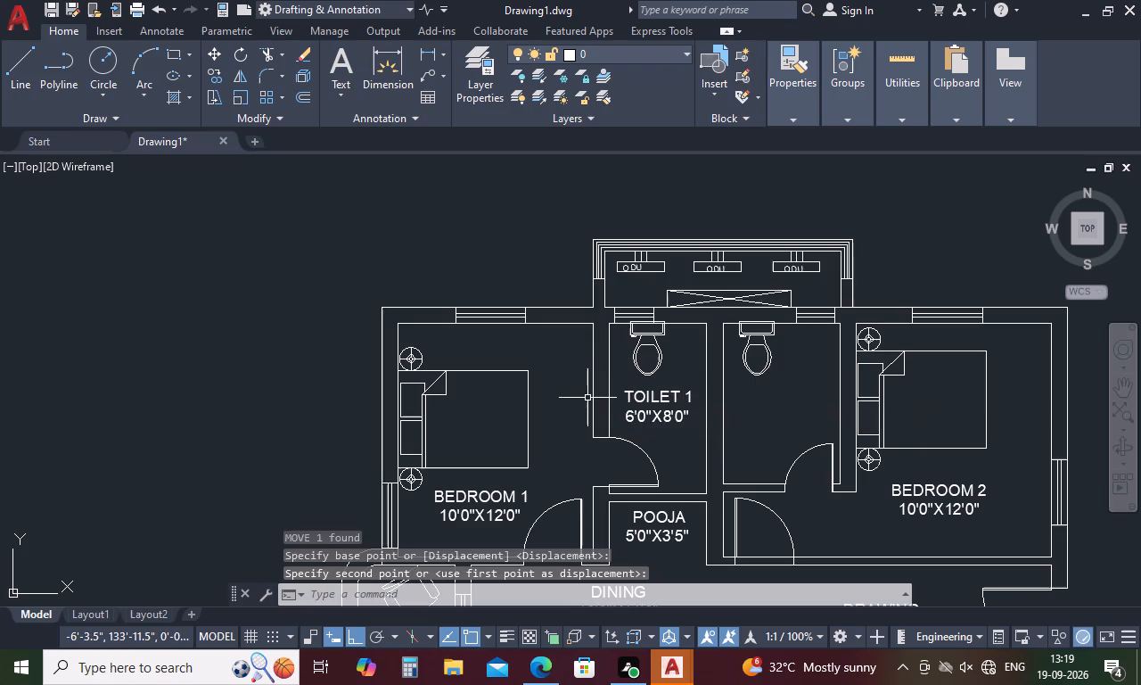
# Change the size line of the upper plan's TOILET 1 label to 5'0"X8'9".
pyautogui.doubleClick(653, 401)
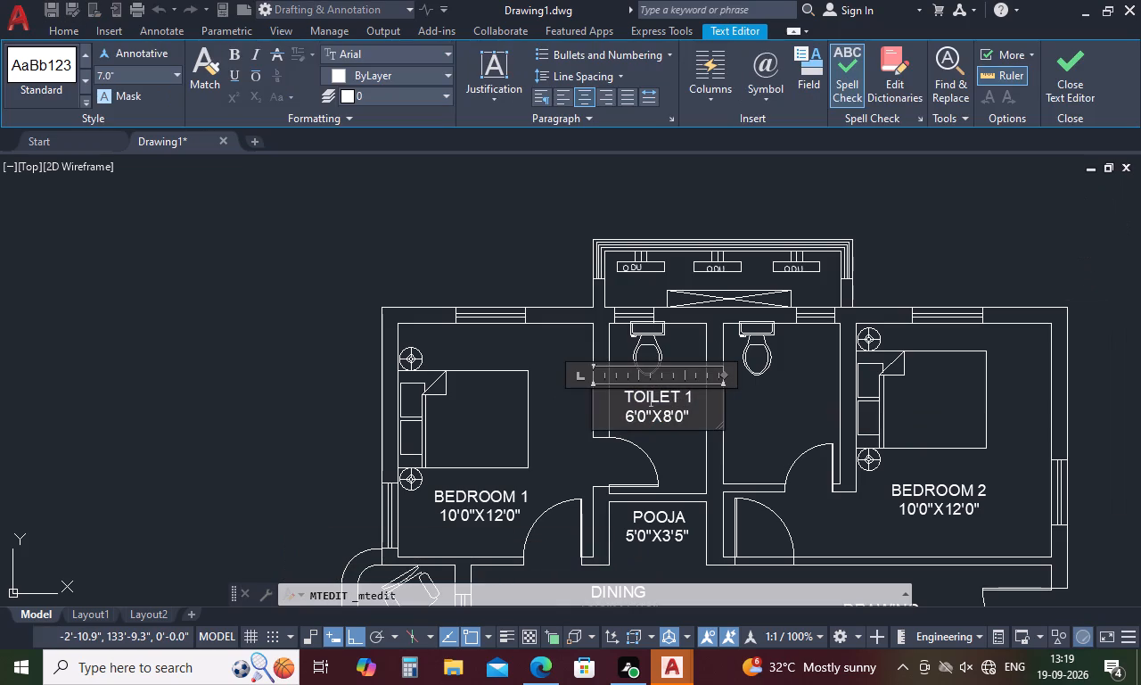
pyautogui.scroll(2, 663, 454)
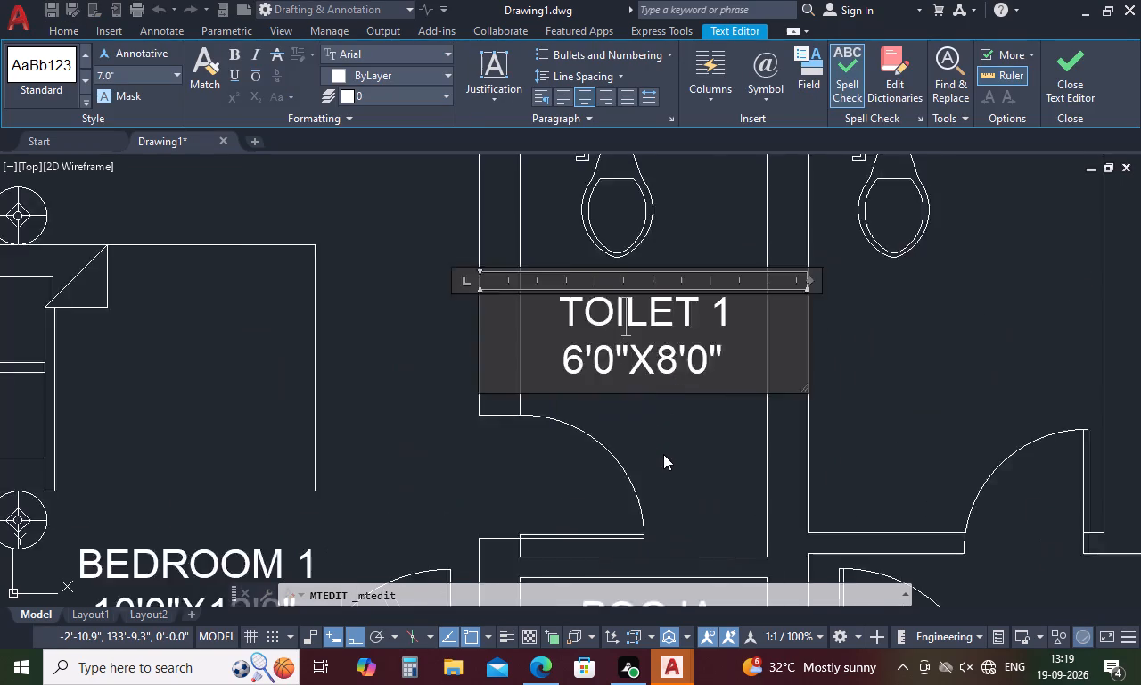
pyautogui.scroll(1, 663, 454)
pyautogui.click(542, 329)
pyautogui.press('BackSpace')
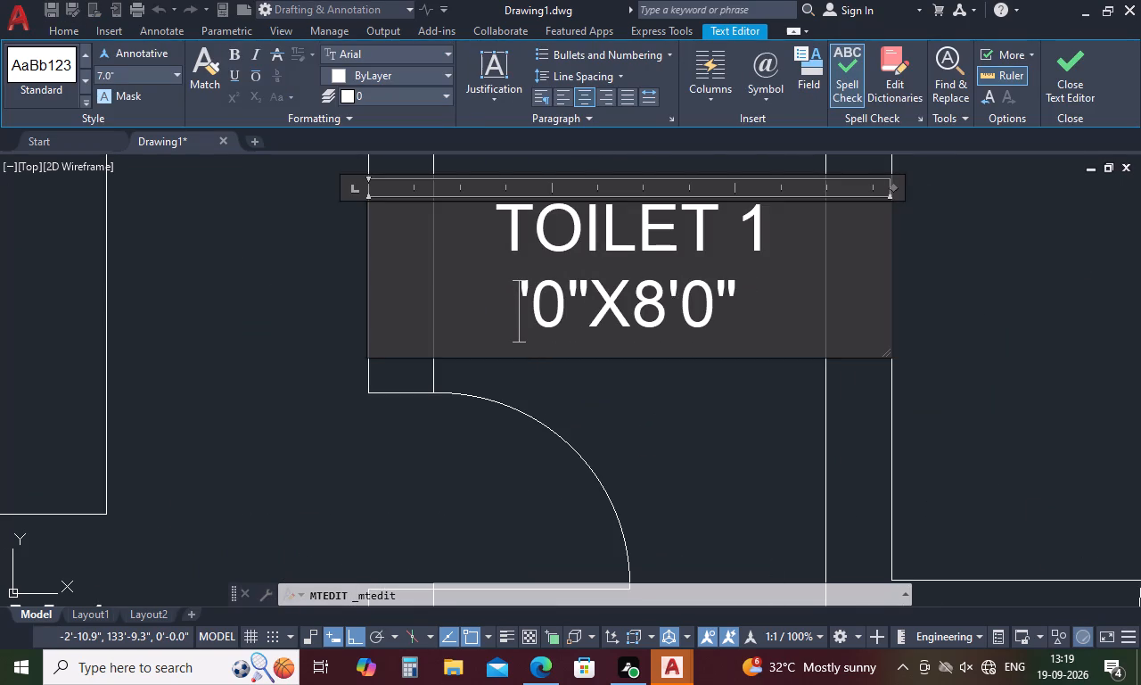
pyautogui.press('5')
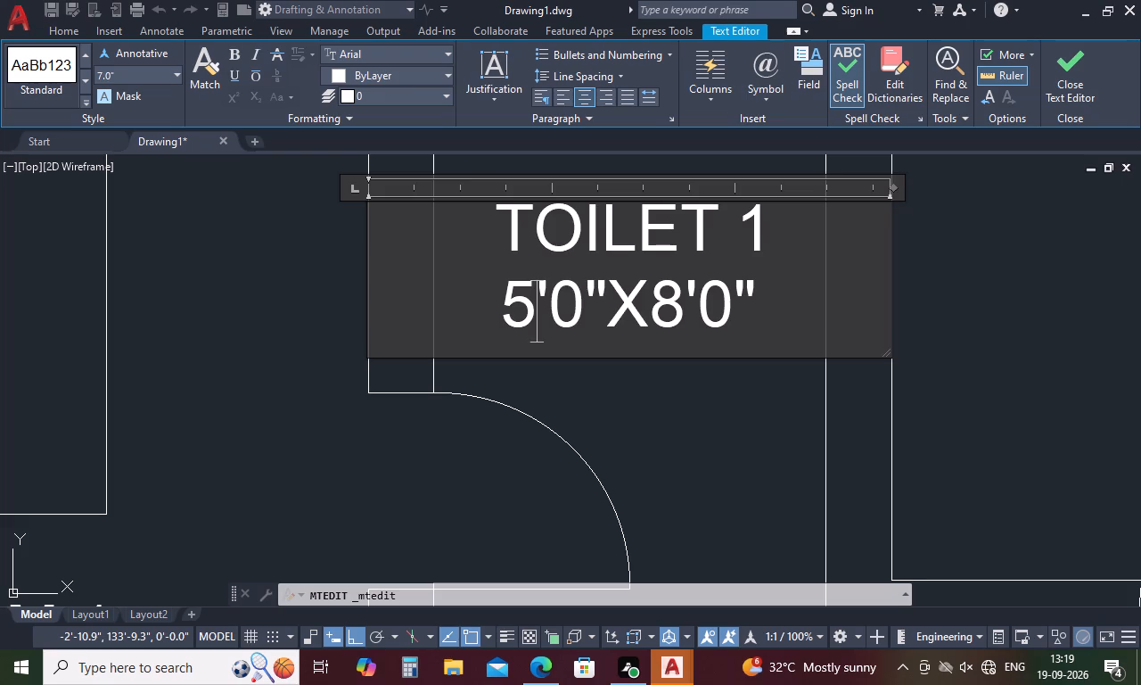
pyautogui.click(727, 314)
pyautogui.press('BackSpace')
pyautogui.press('9')
pyautogui.click(711, 432)
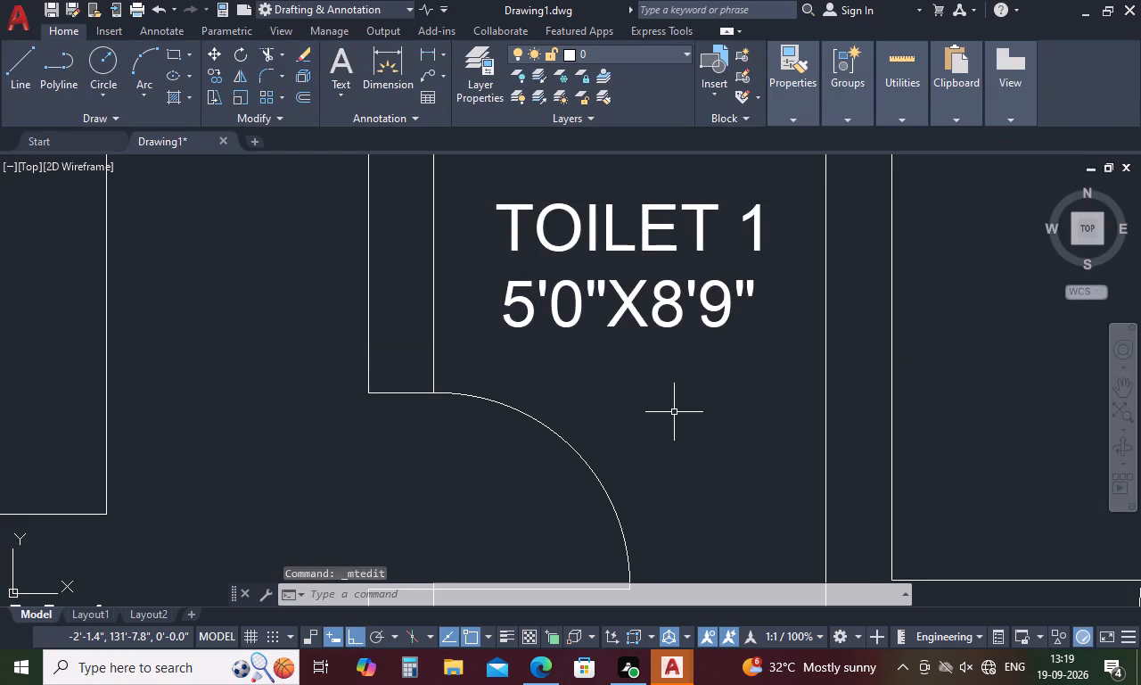
# Copy the upper plan's TOILET 1 label and paste it below the WC in the adjacent toilet beside BEDROOM 2.
pyautogui.scroll(-3, 674, 412)
pyautogui.click(666, 379)
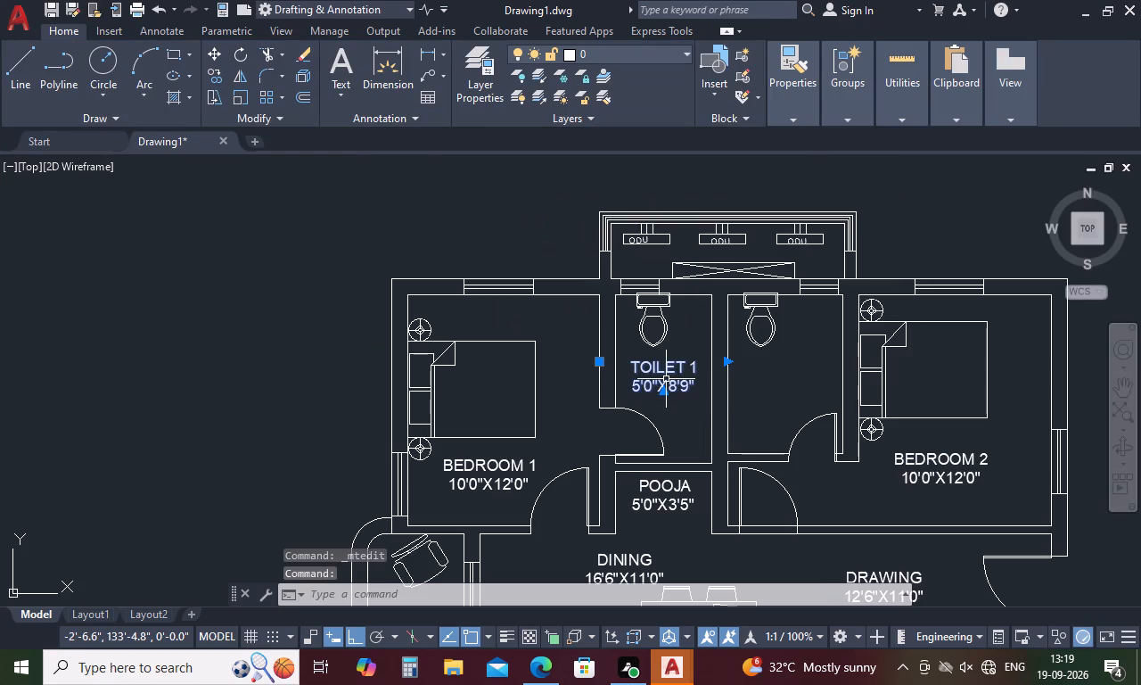
pyautogui.hotkey('ctrl', 'c')
pyautogui.hotkey('ctrl', 'v')
pyautogui.click(715, 390)
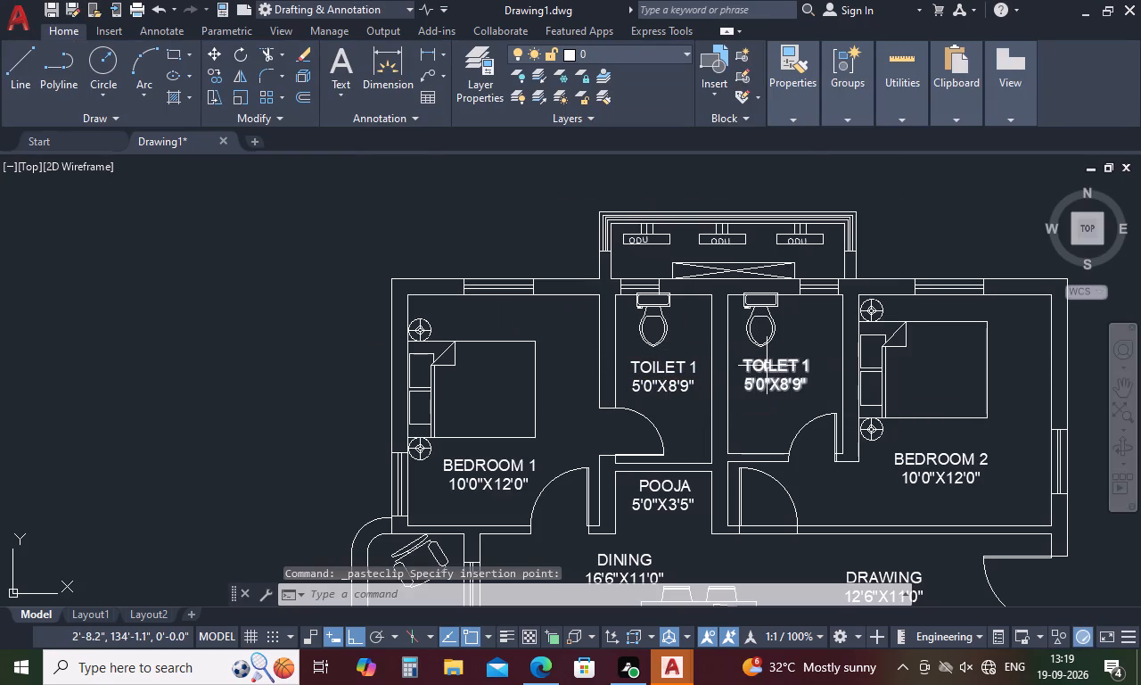
# Edit the pasted label beside BEDROOM 2 to read TOILET 2 with the size 6'0"X8'3".
pyautogui.doubleClick(767, 366)
pyautogui.click(816, 367)
pyautogui.press('BackSpace')
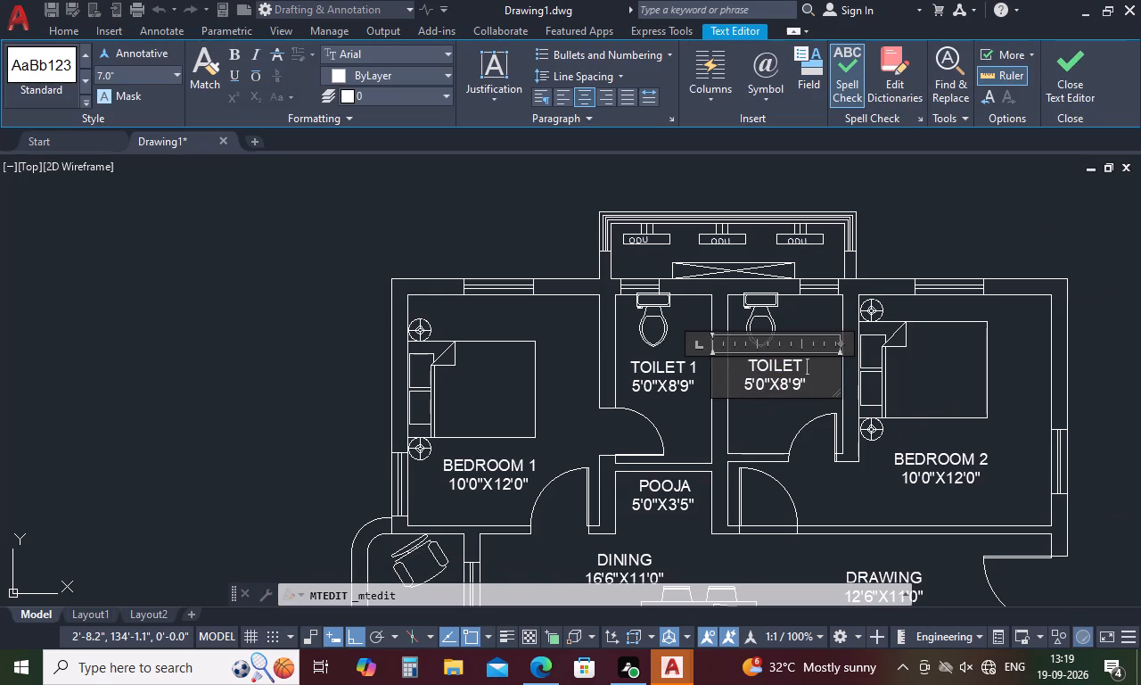
pyautogui.press('2')
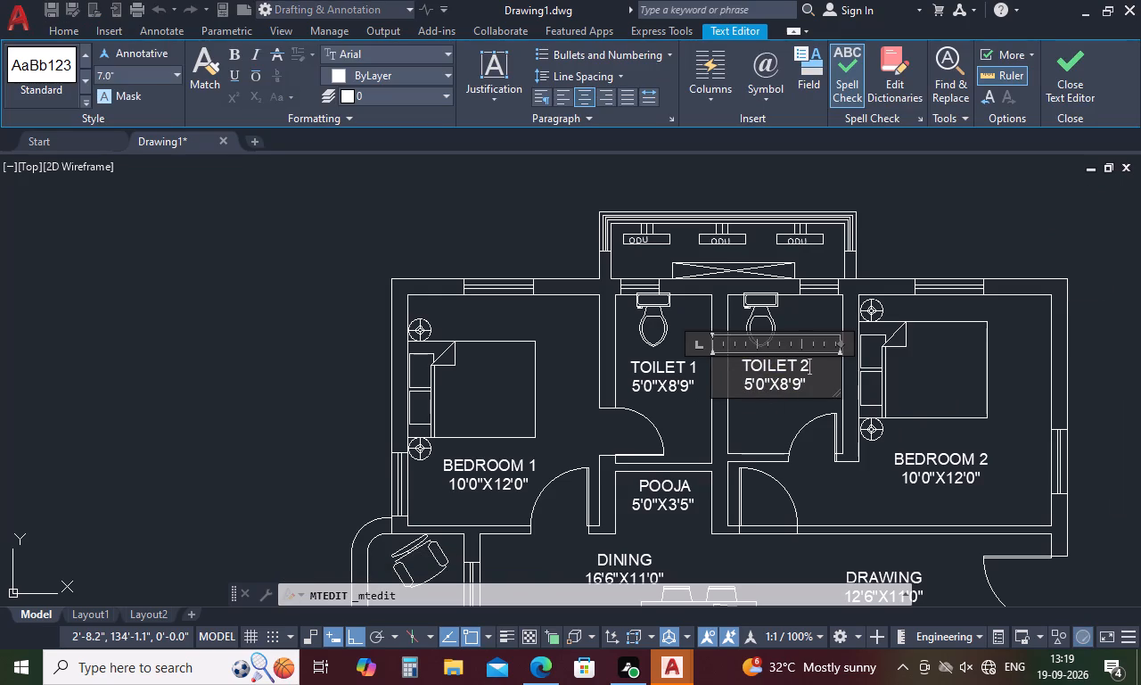
pyautogui.click(748, 392)
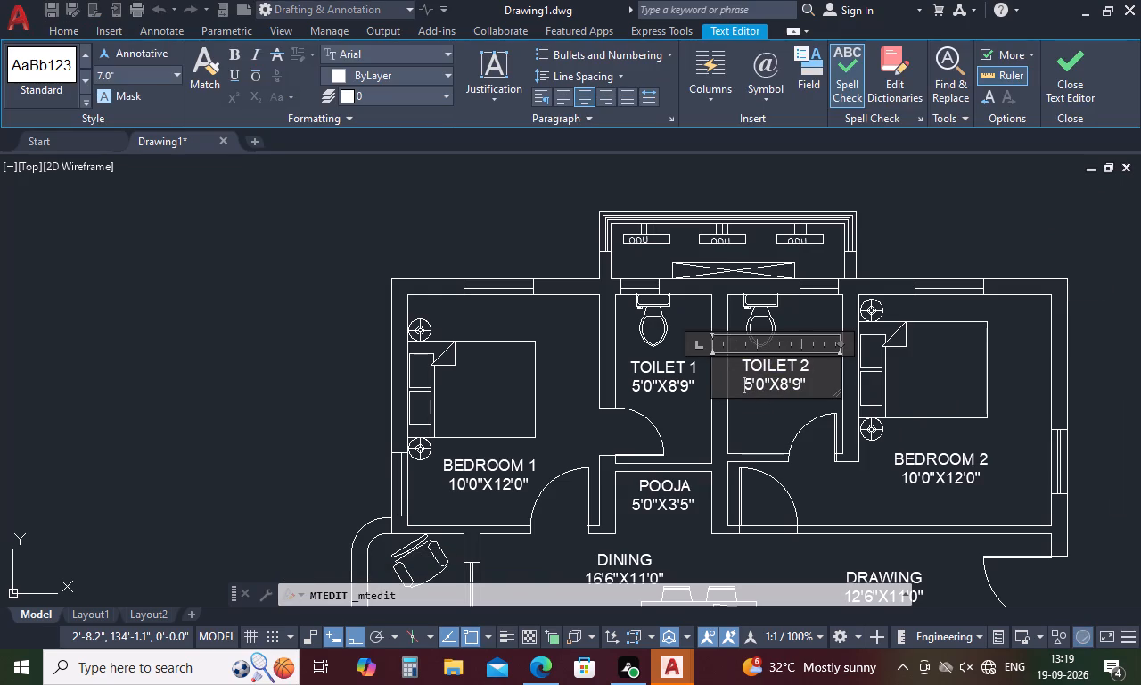
pyautogui.click(751, 389)
pyautogui.press('BackSpace')
pyautogui.press('6')
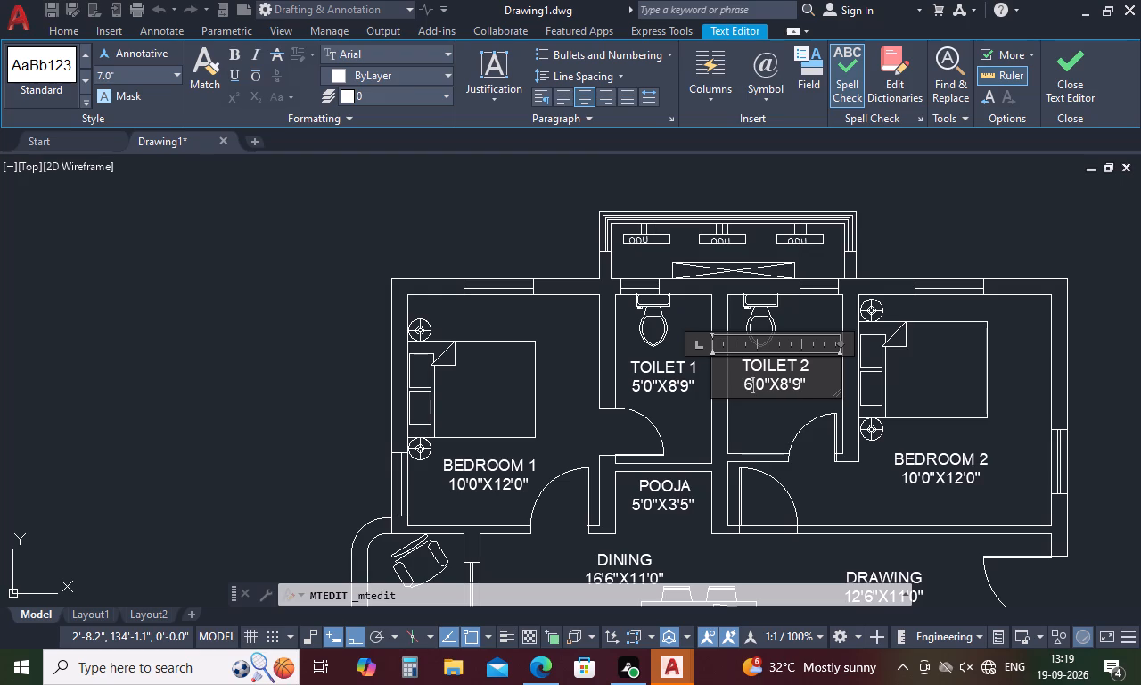
pyautogui.scroll(3, 793, 391)
pyautogui.click(799, 384)
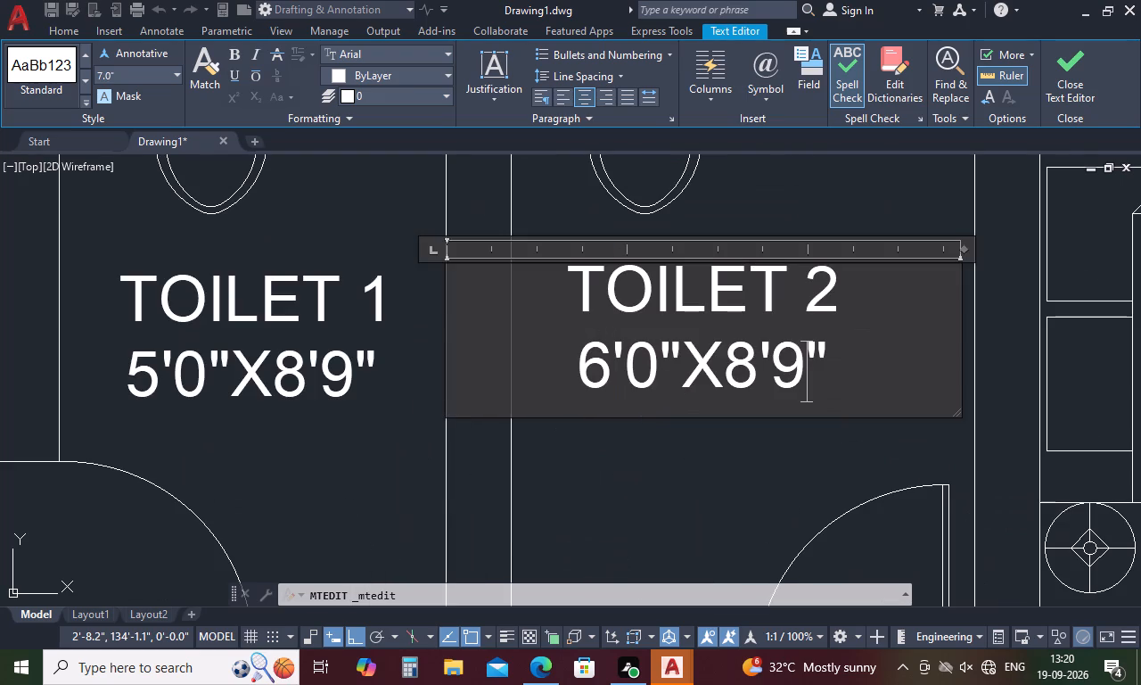
pyautogui.press('BackSpace')
pyautogui.press('3')
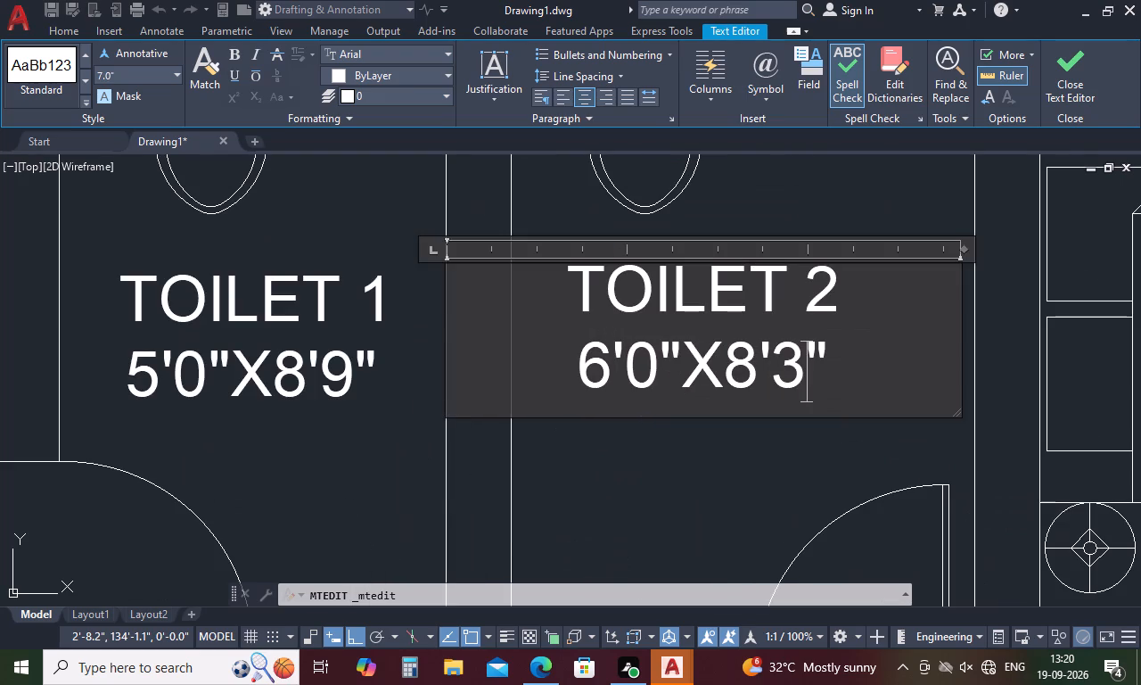
pyautogui.click(738, 460)
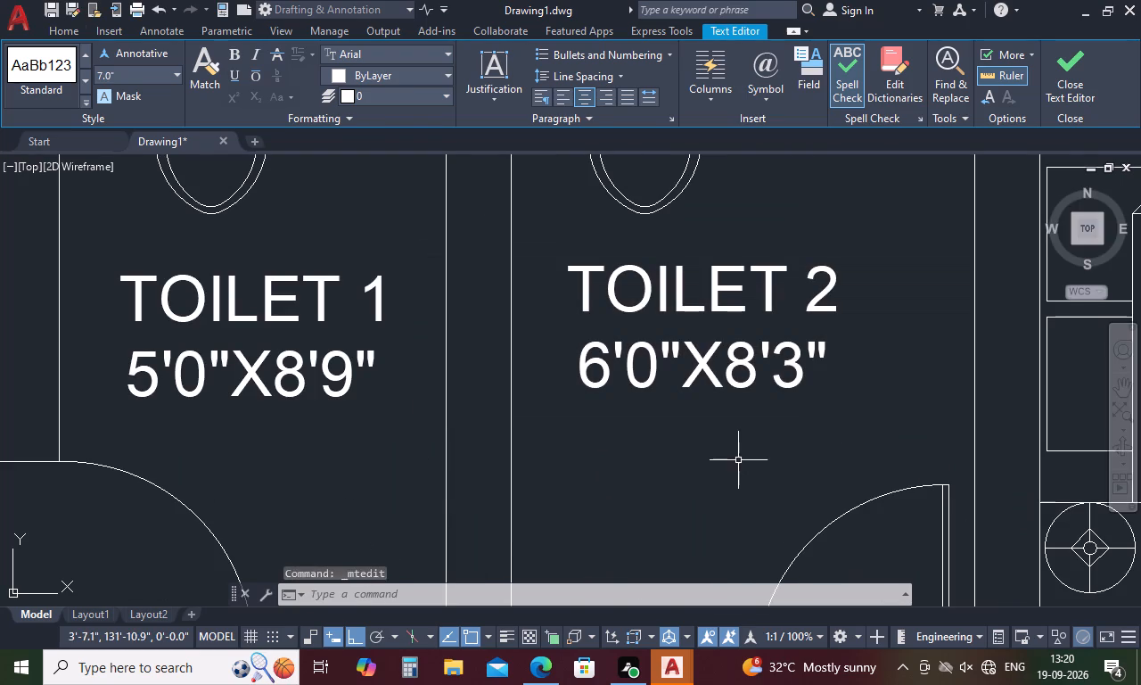
# Paste the copied TOILET 1 label below the WC in the upper plan's toilet beside M BEDROOM.
pyautogui.scroll(-3, 714, 370)
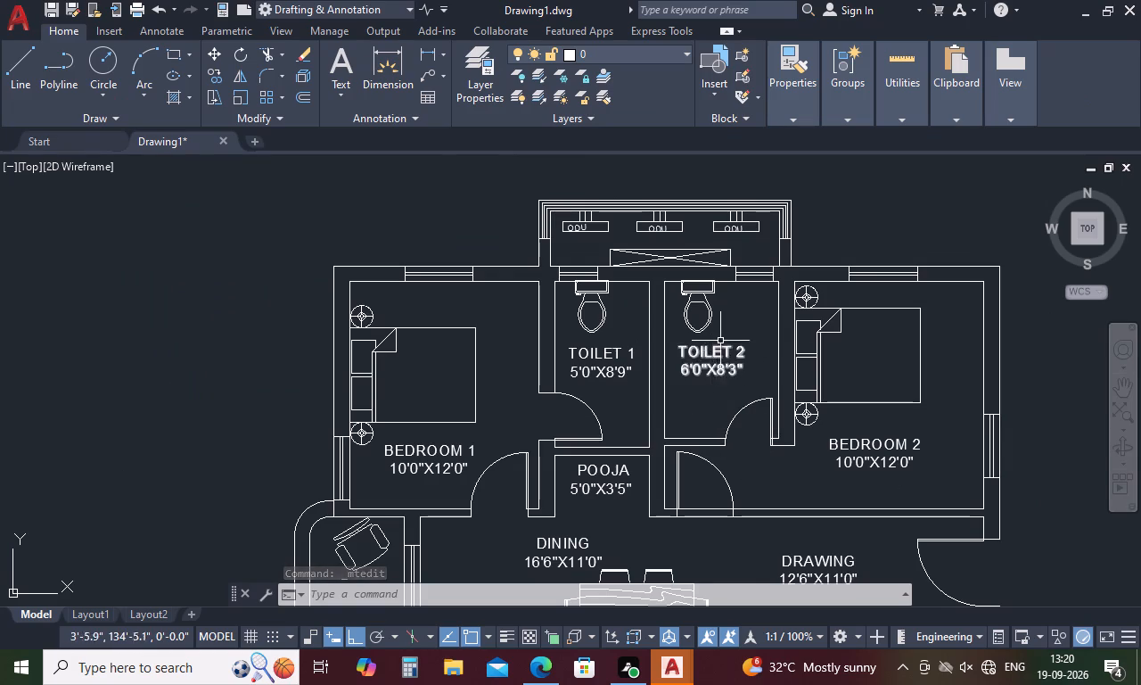
pyautogui.scroll(-3, 720, 340)
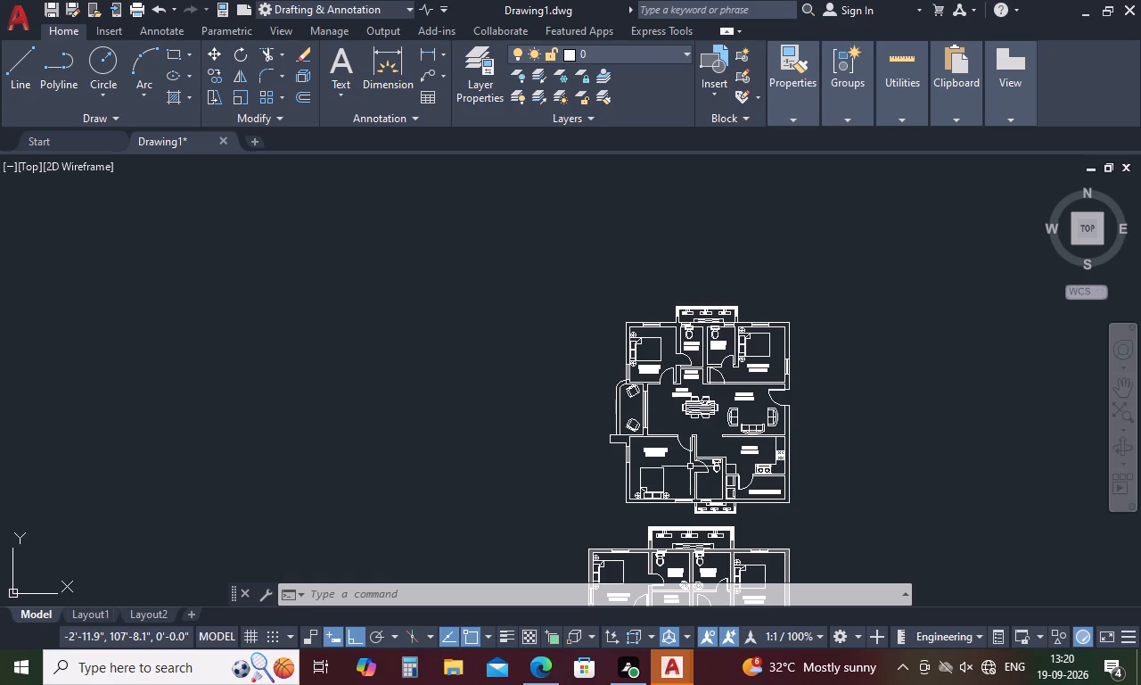
pyautogui.hotkey('ctrl', 'v')
pyautogui.scroll(2, 701, 492)
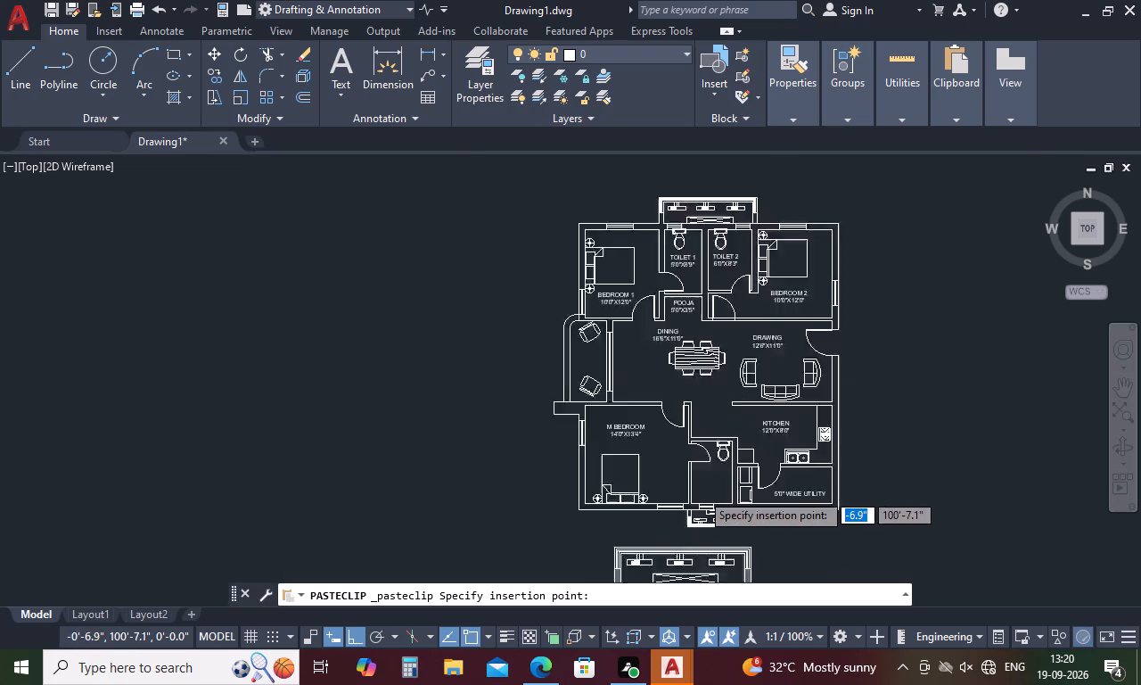
pyautogui.scroll(1, 701, 492)
pyautogui.click(665, 503)
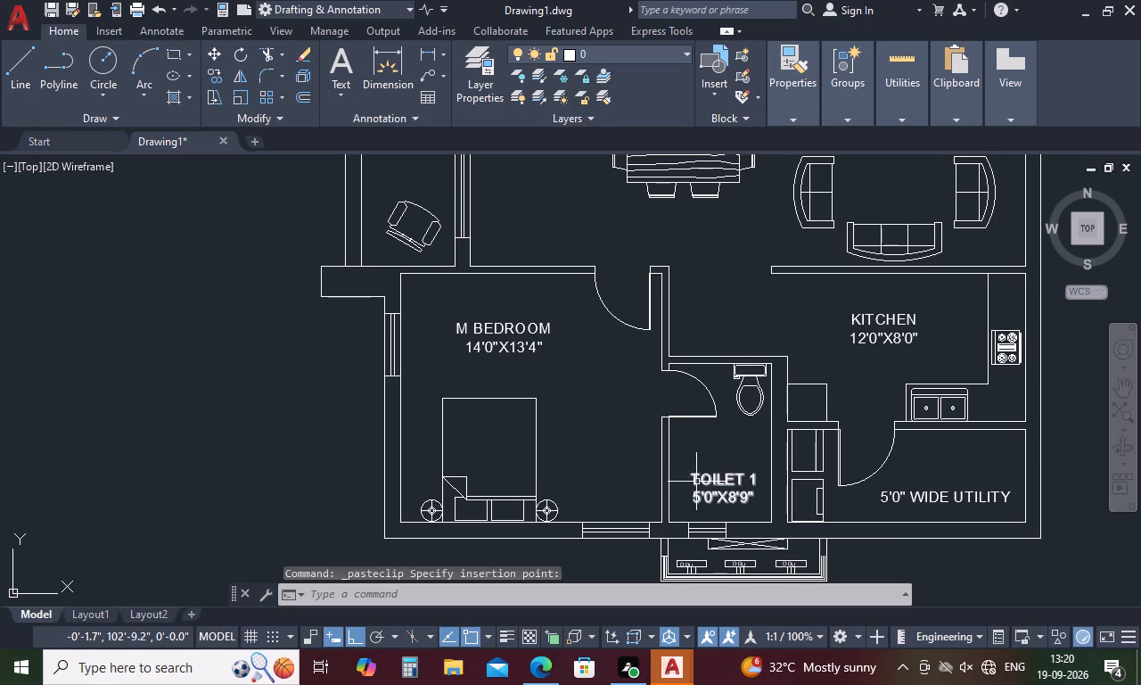
# Edit the pasted label beside M BEDROOM to read M TOILET 1 with the size 5'6"X8'6".
pyautogui.doubleClick(704, 479)
pyautogui.click(685, 485)
pyautogui.write('M')
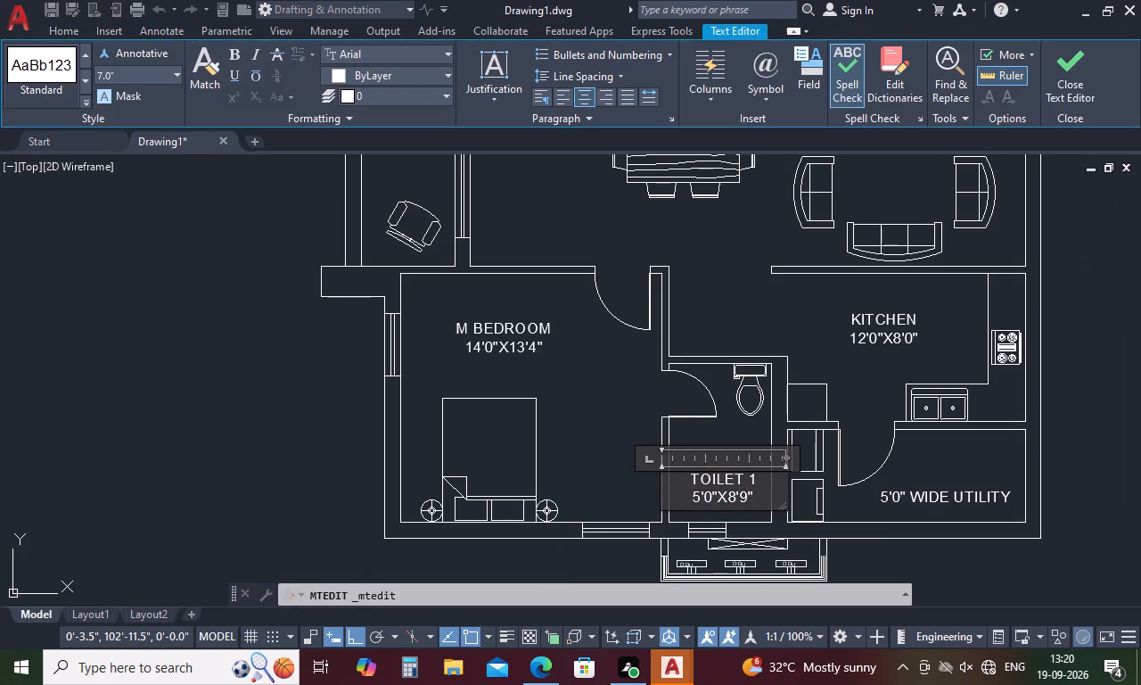
pyautogui.press('space')
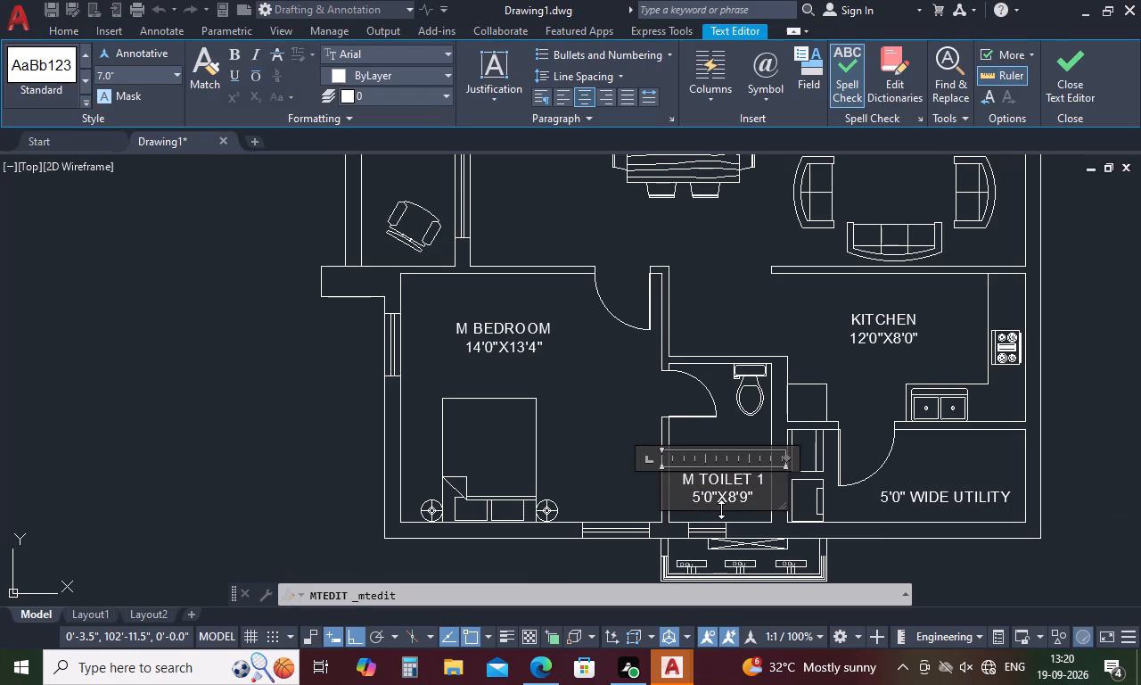
pyautogui.click(710, 500)
pyautogui.press('BackSpace')
pyautogui.press('6')
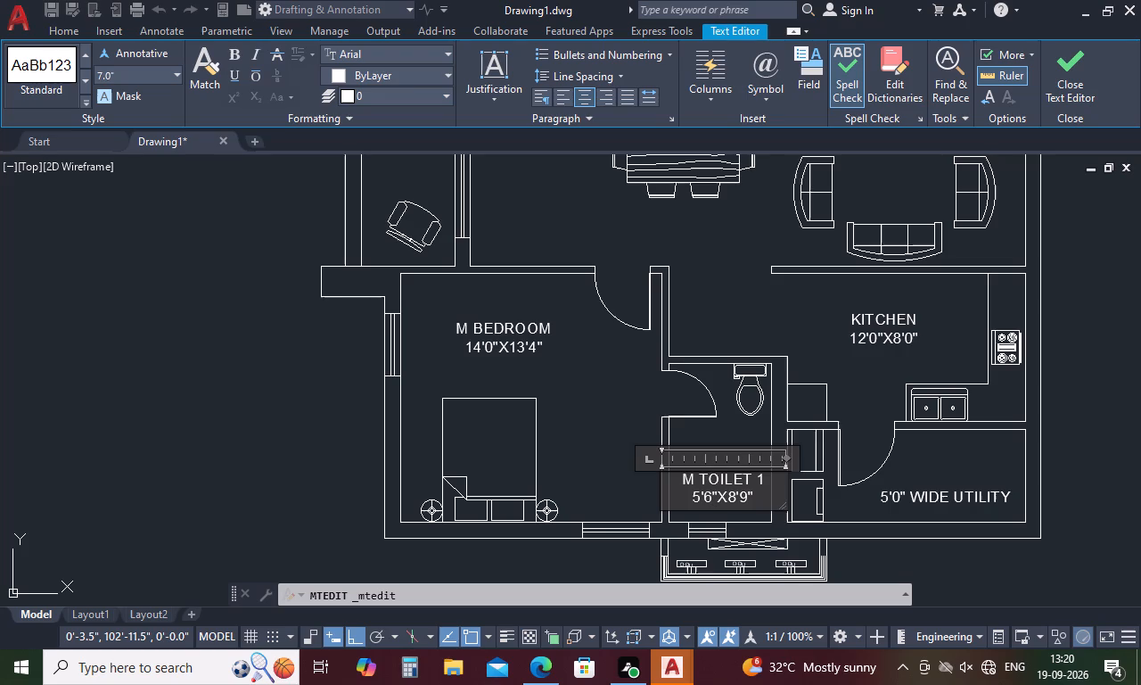
pyautogui.click(747, 499)
pyautogui.press('BackSpace')
pyautogui.press('6')
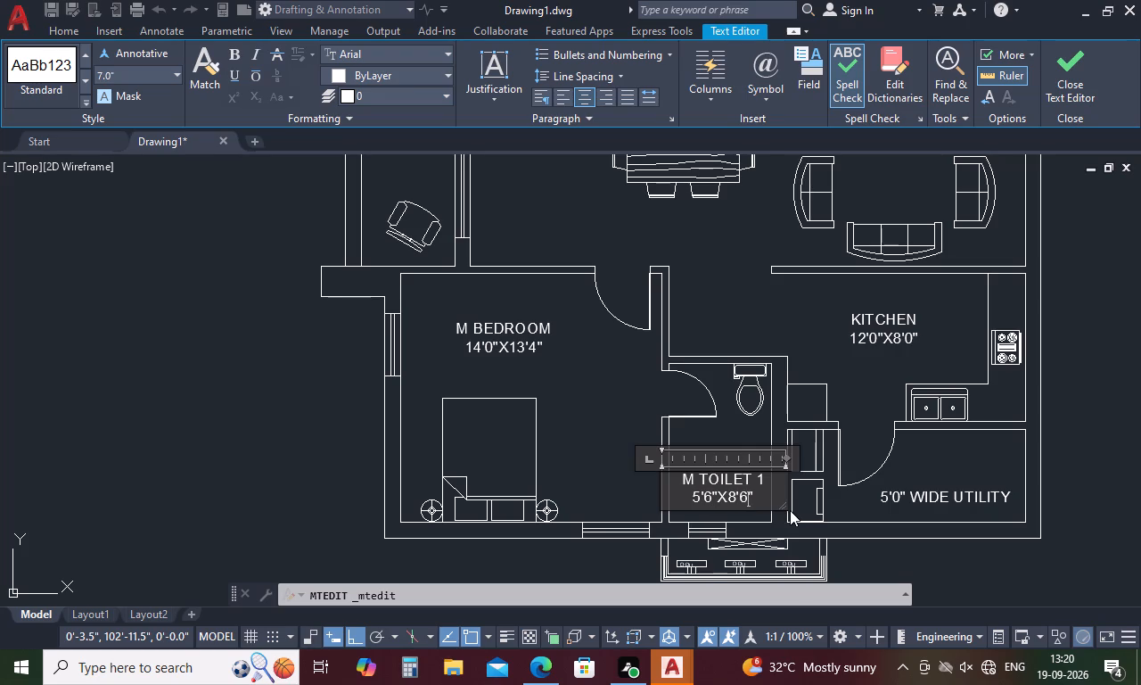
pyautogui.click(622, 443)
# Copy the lower plan's vertical 5'0" WIDE UTILITY label and paste it into the upper plan's balcony, beside the two chairs.
pyautogui.scroll(-1, 636, 356)
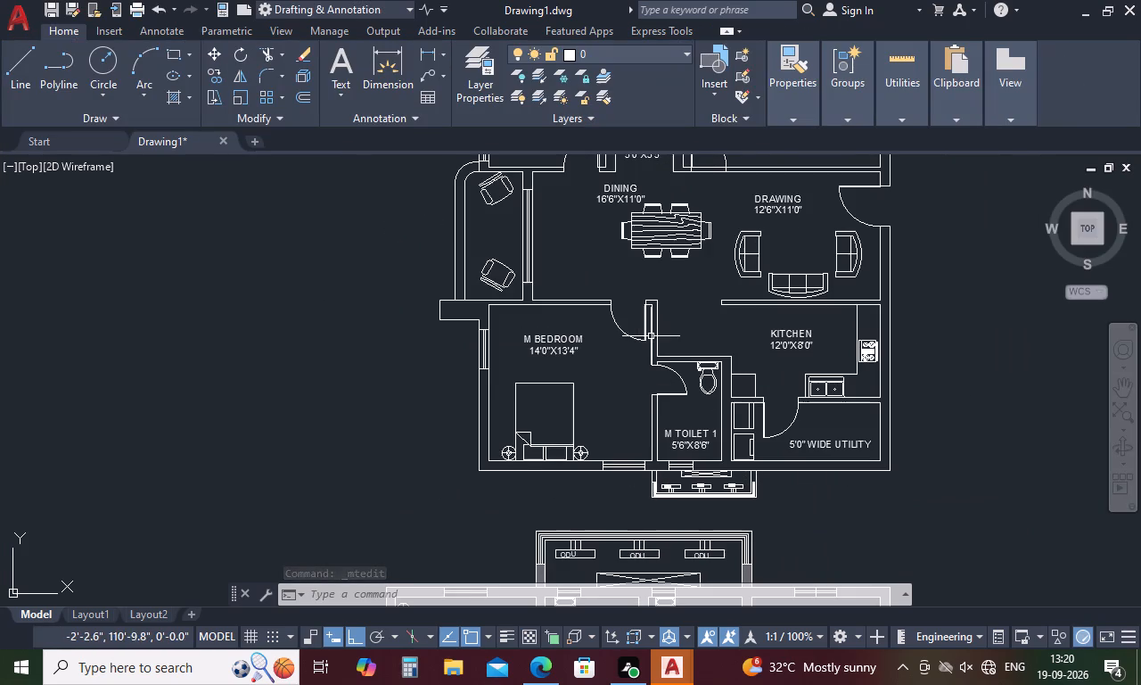
pyautogui.scroll(-4, 651, 335)
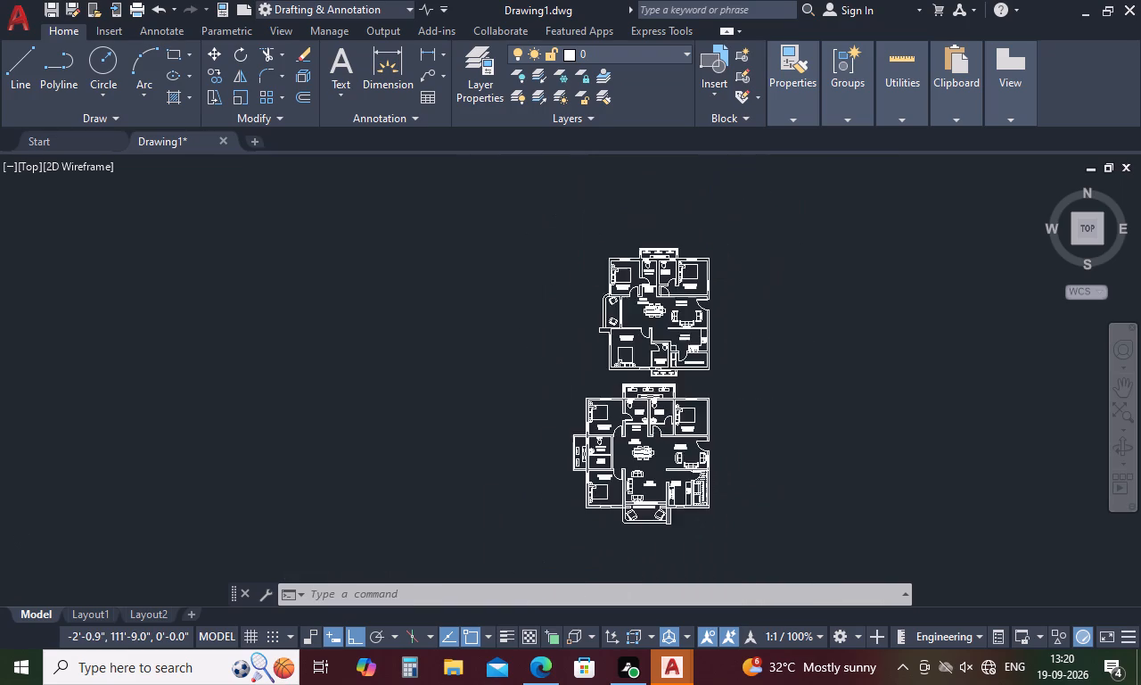
pyautogui.scroll(3, 685, 455)
pyautogui.scroll(3, 669, 384)
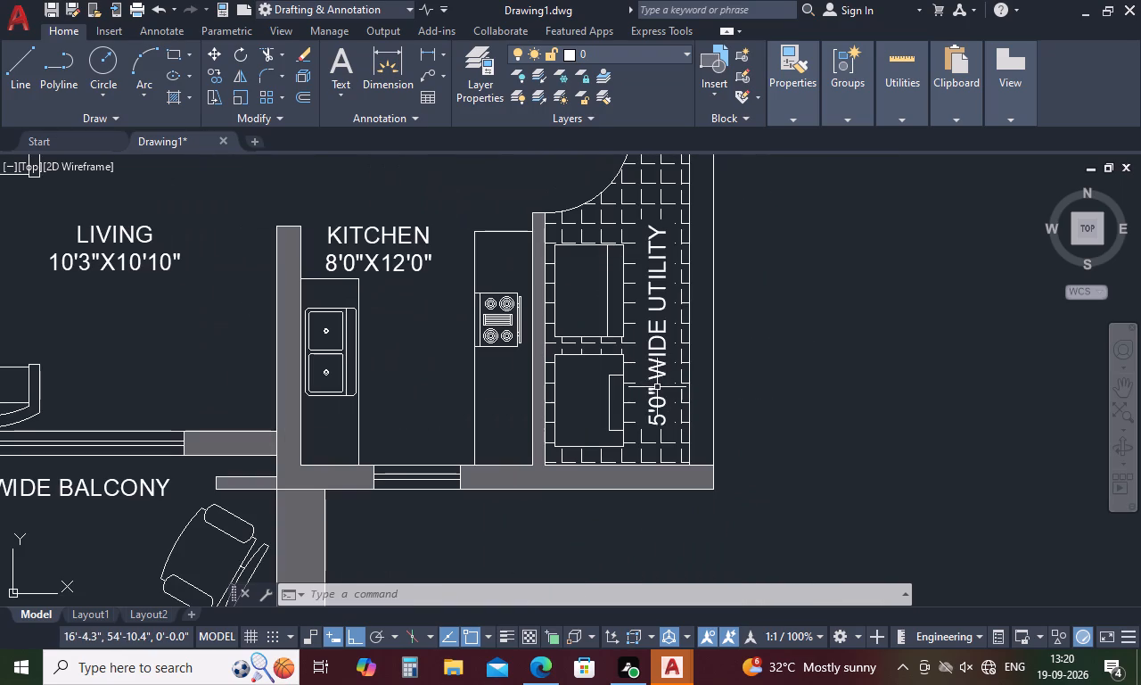
pyautogui.click(656, 388)
pyautogui.hotkey('ctrl', 'c')
pyautogui.press('v')
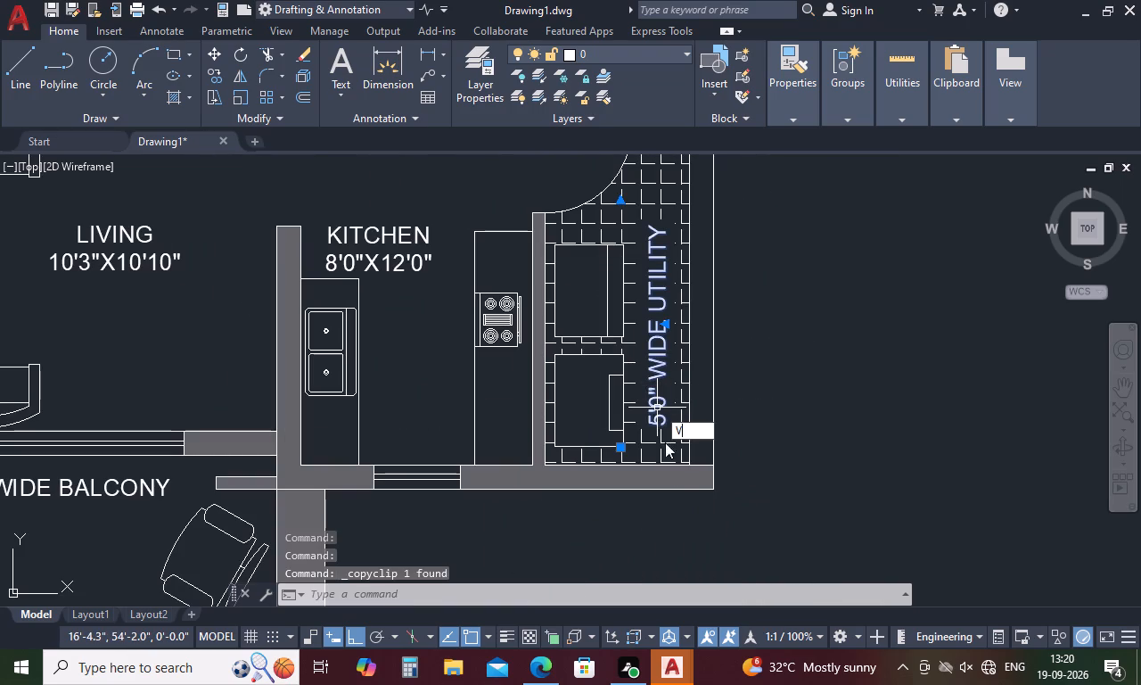
pyautogui.click(614, 515)
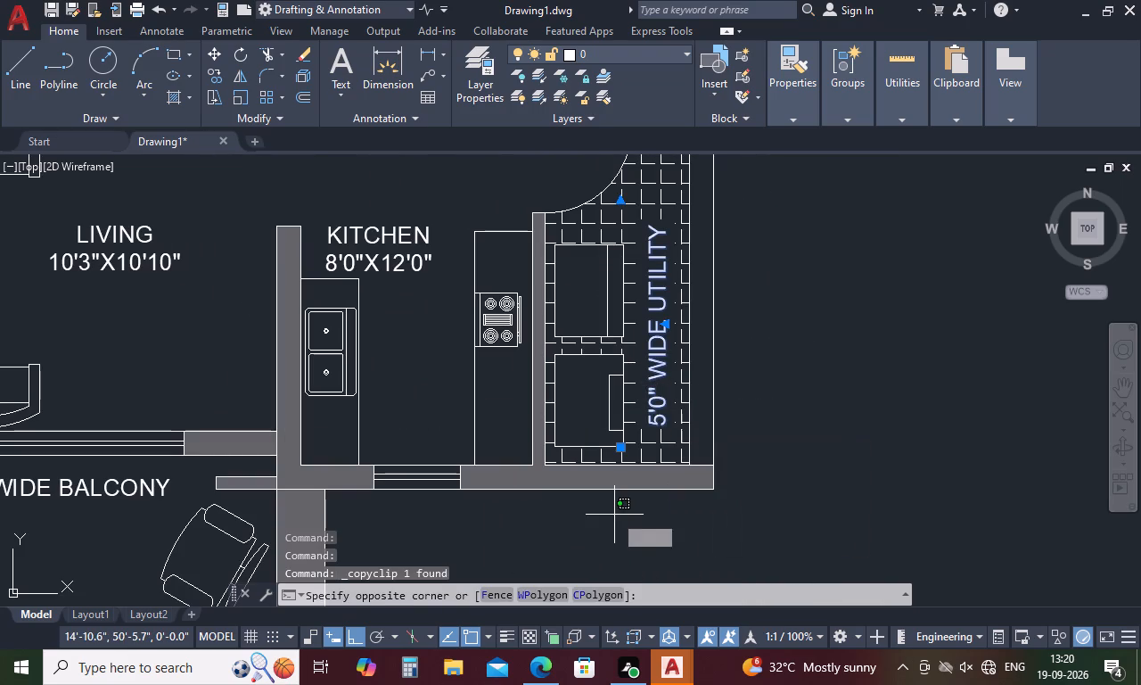
pyautogui.click(624, 522)
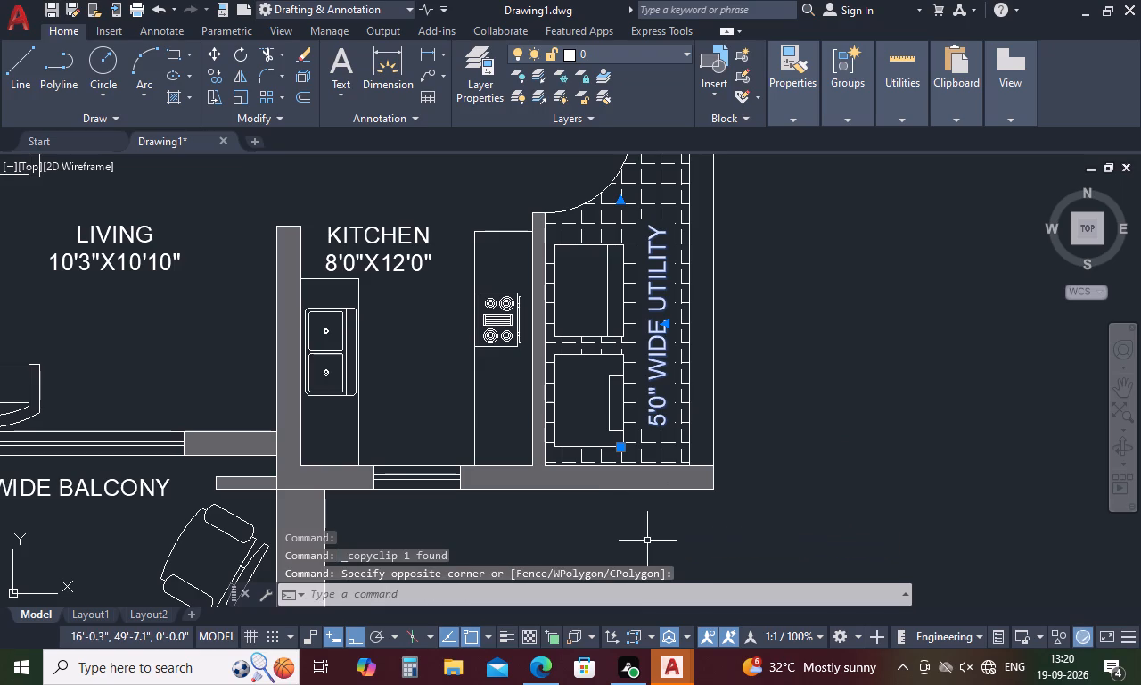
pyautogui.hotkey('ctrl', 'c')
pyautogui.hotkey('ctrl', 'v')
pyautogui.scroll(-3, 647, 541)
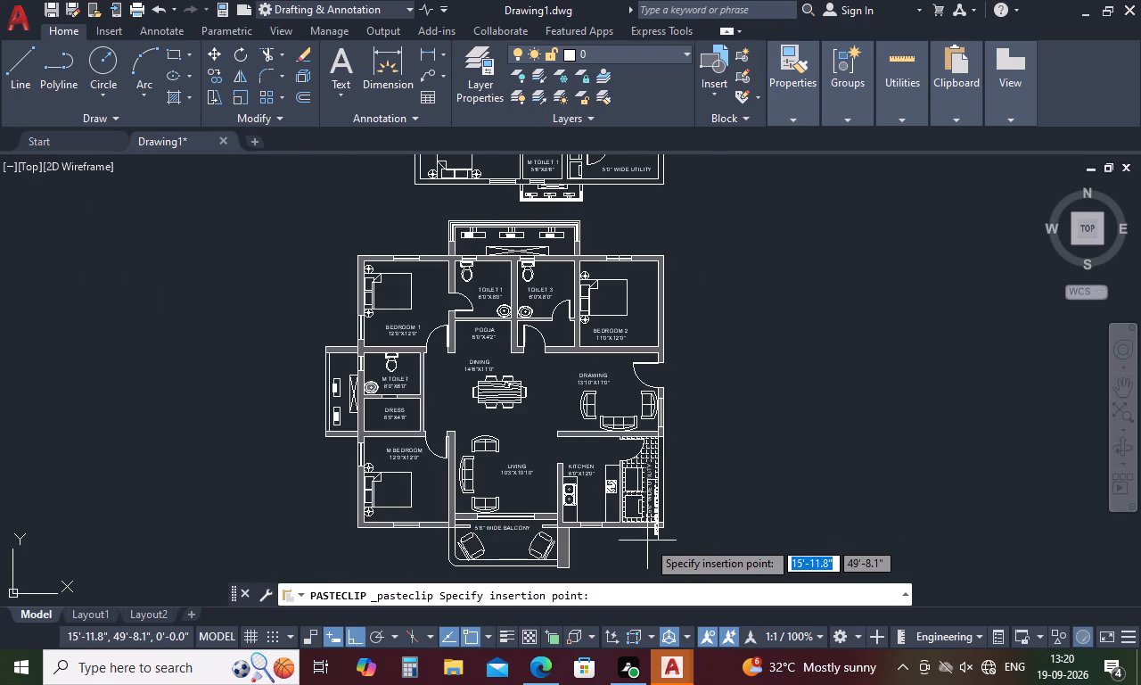
pyautogui.scroll(-2, 351, 394)
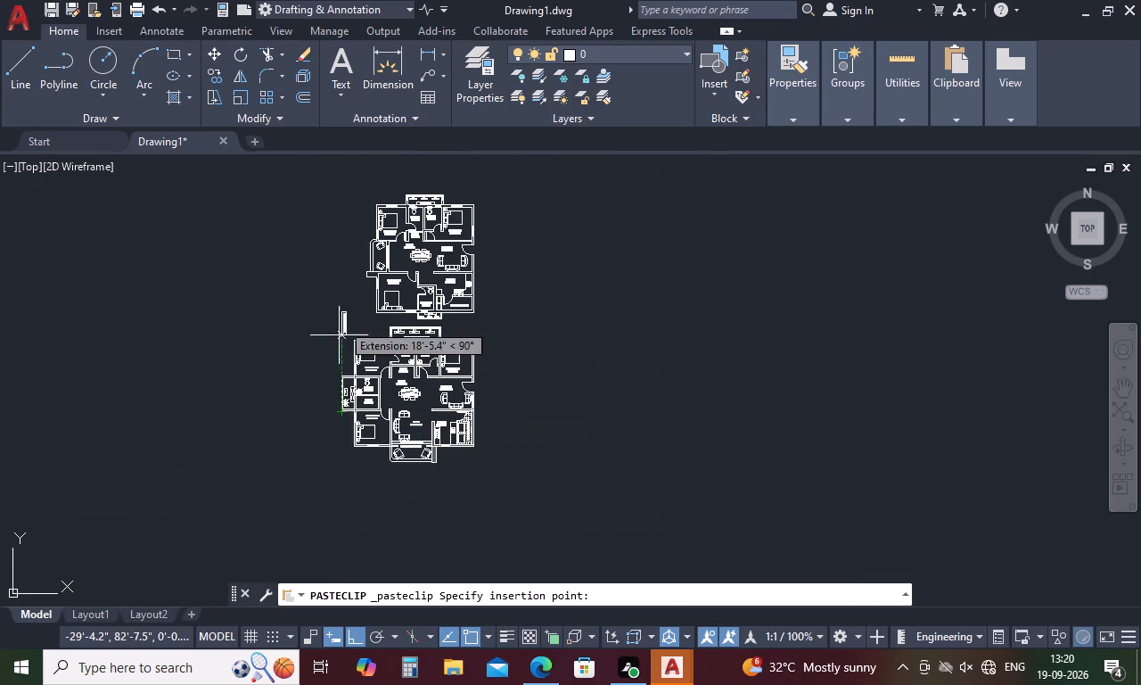
pyautogui.scroll(7, 369, 243)
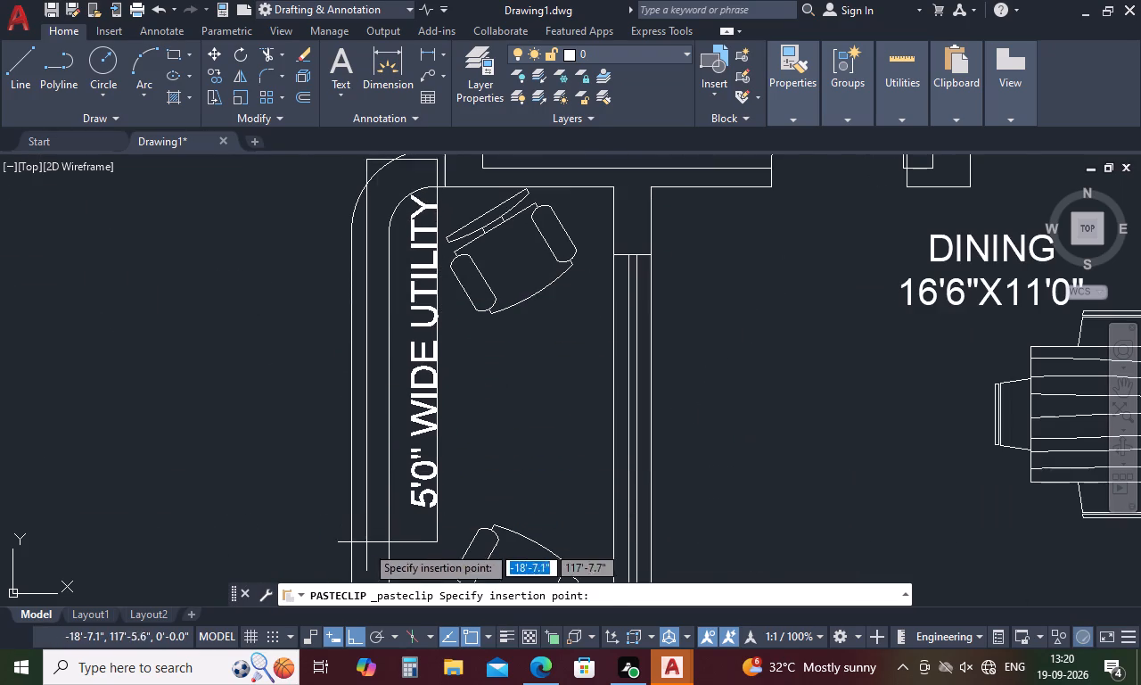
pyautogui.click(365, 585)
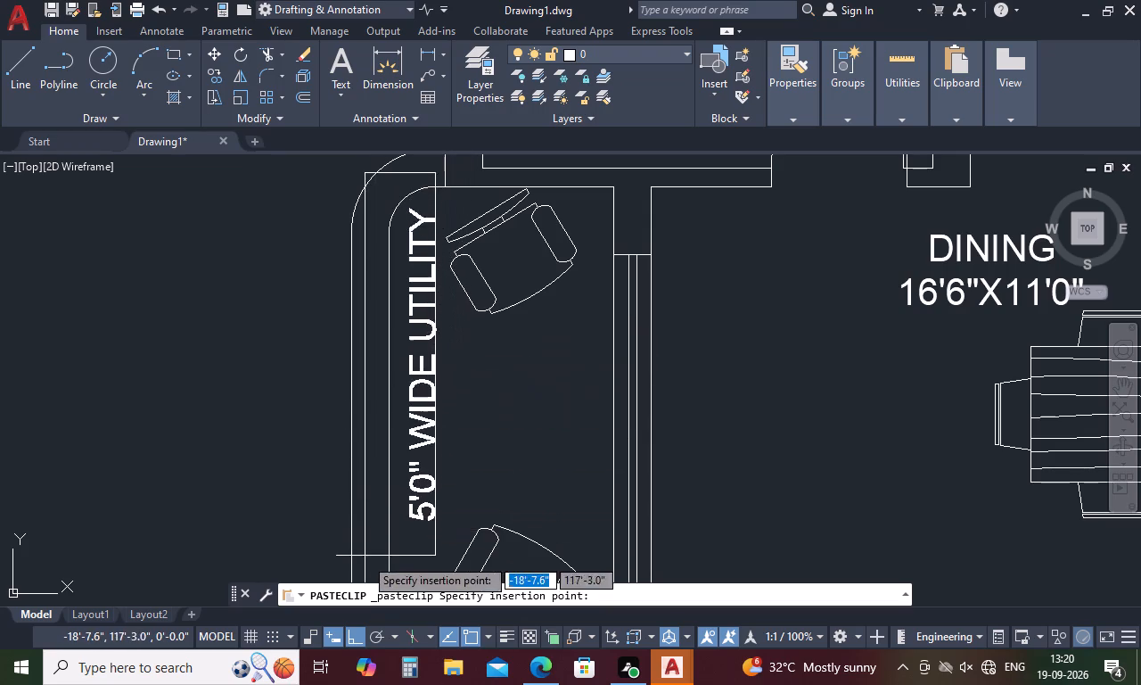
pyautogui.scroll(-2, 414, 387)
pyautogui.scroll(2, 393, 492)
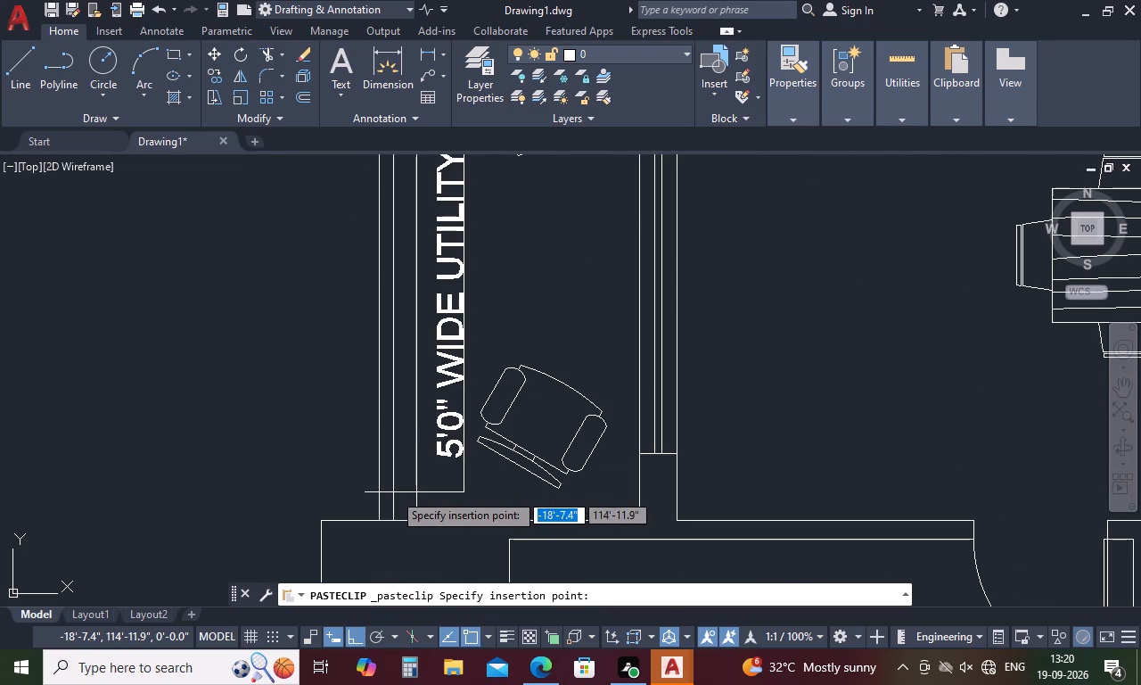
pyautogui.click(393, 492)
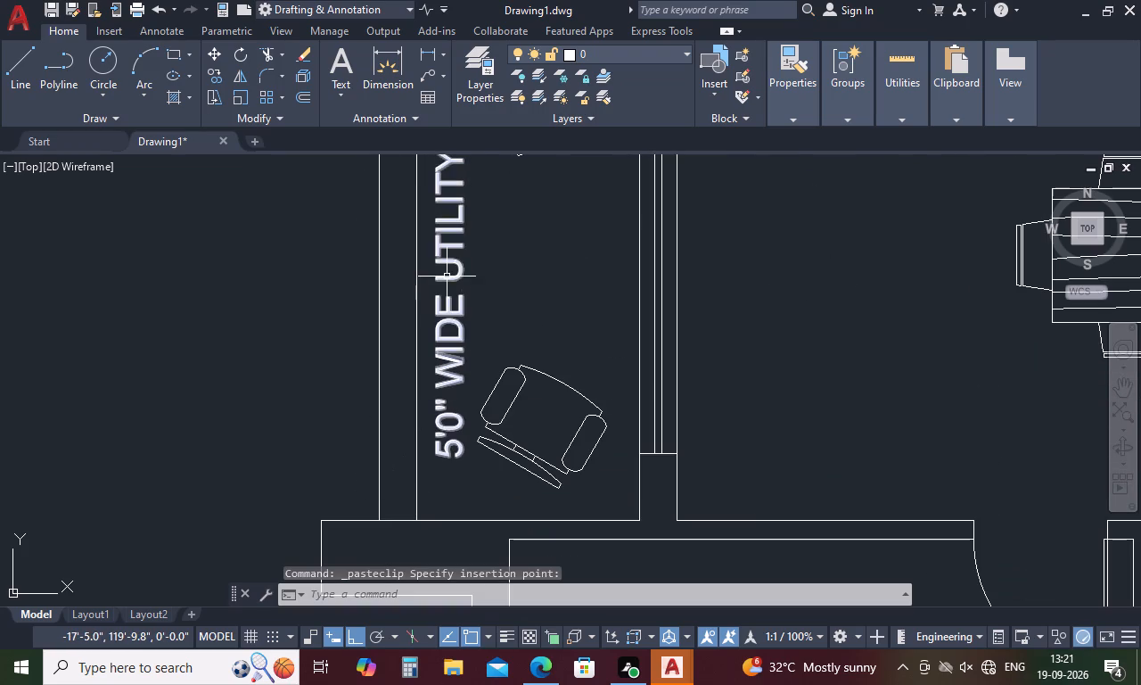
# Edit the pasted vertical label in the upper plan's balcony to read 5'0" WIDE BALCONY.
pyautogui.doubleClick(447, 276)
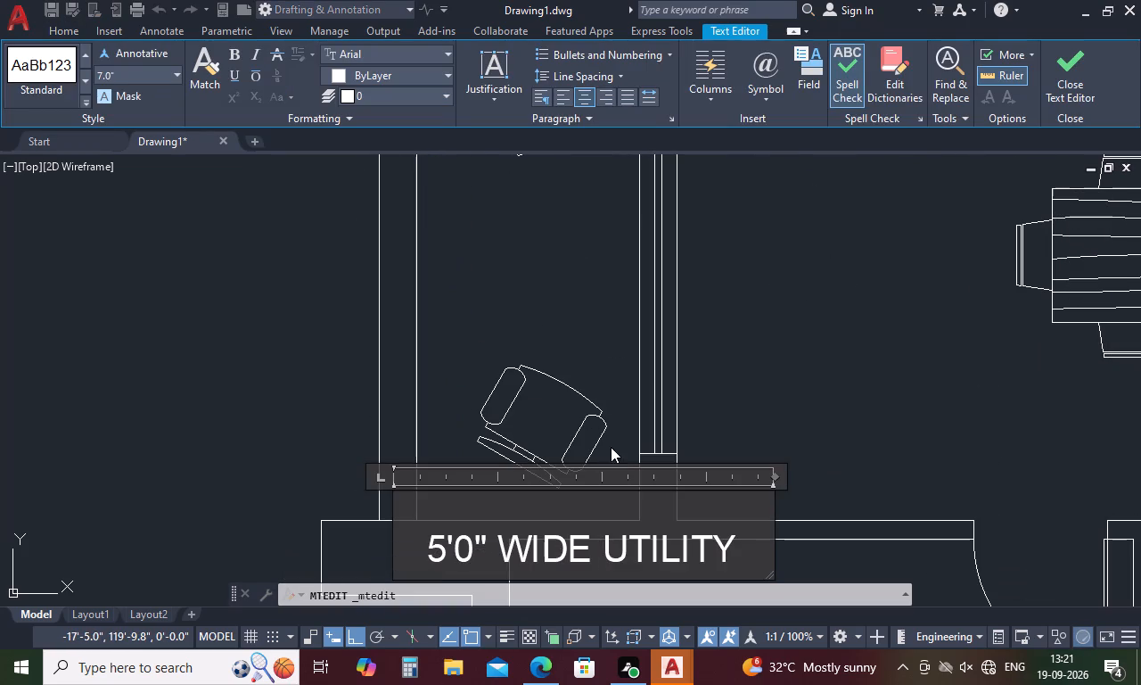
pyautogui.click(737, 553)
pyautogui.press('BackSpace')
pyautogui.press('BackSpace')
pyautogui.press('BackSpace')
pyautogui.press('BackSpace')
pyautogui.press('BackSpace')
pyautogui.press('BackSpace')
pyautogui.press('BackSpace')
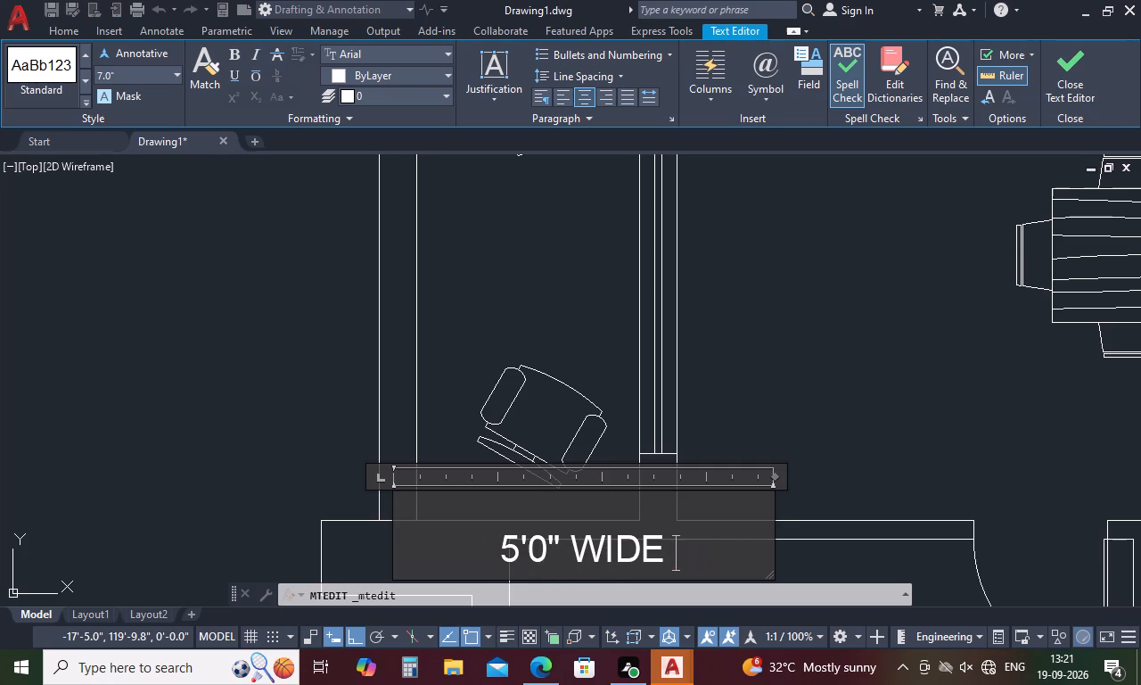
pyautogui.press('n')
pyautogui.press('BackSpace')
pyautogui.write('BALCON')
pyautogui.press('y')
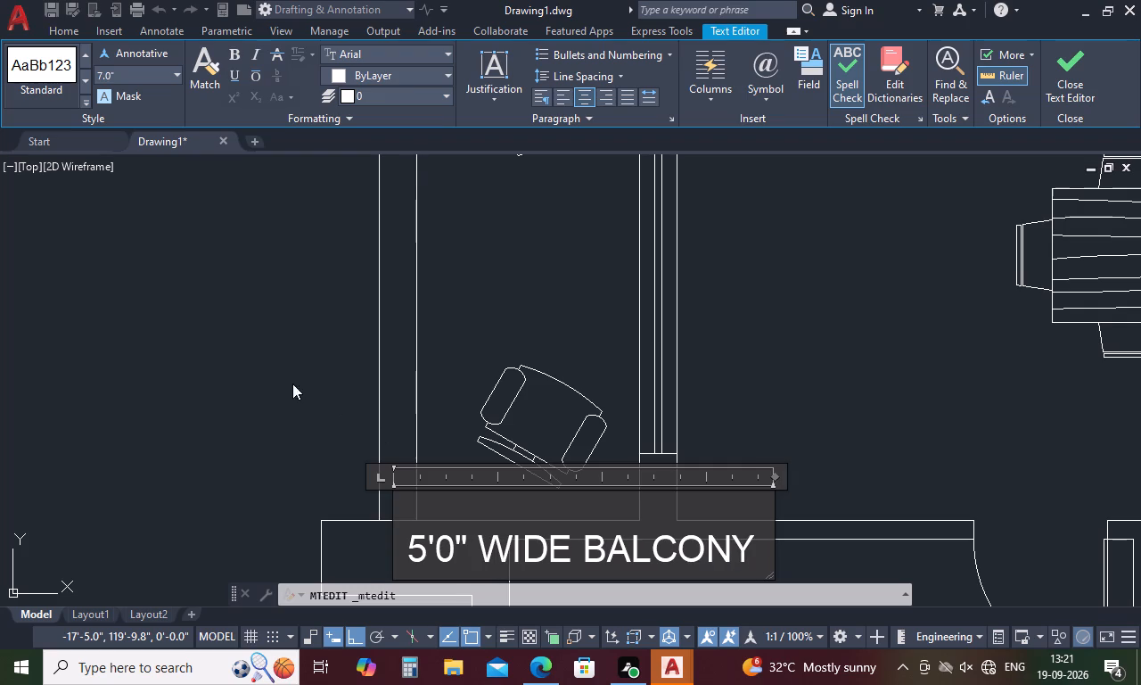
pyautogui.click(281, 378)
# Start saving the drawing and enter FIRST FLOOR as its file name.
pyautogui.scroll(-3, 396, 367)
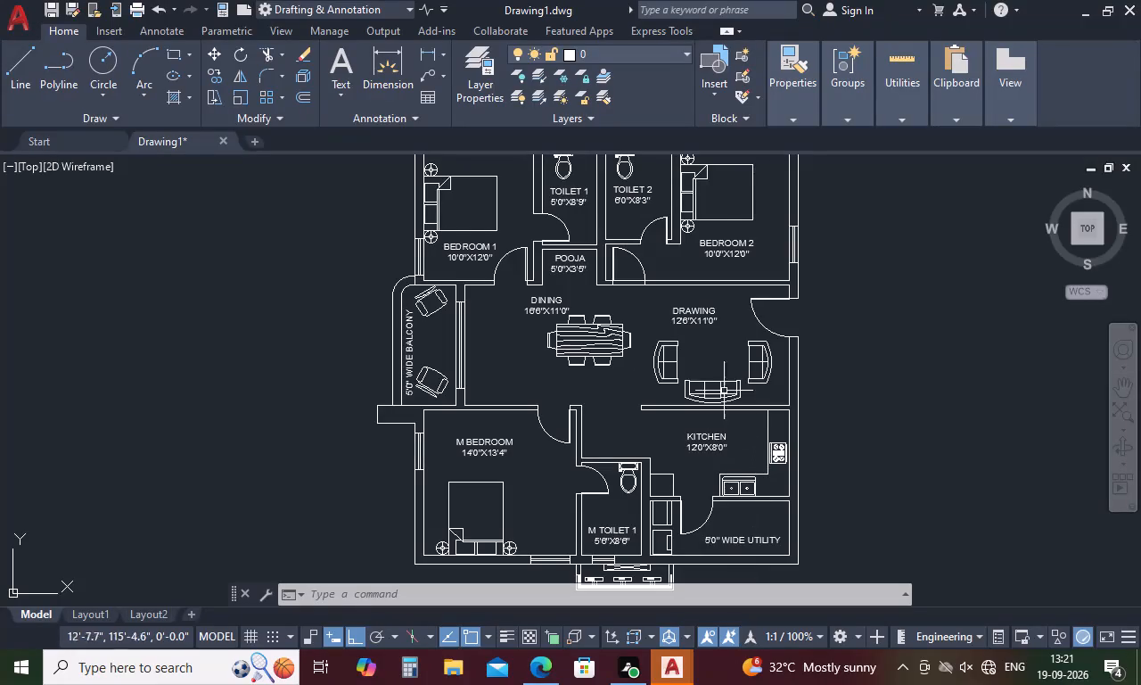
pyautogui.scroll(-2, 570, 411)
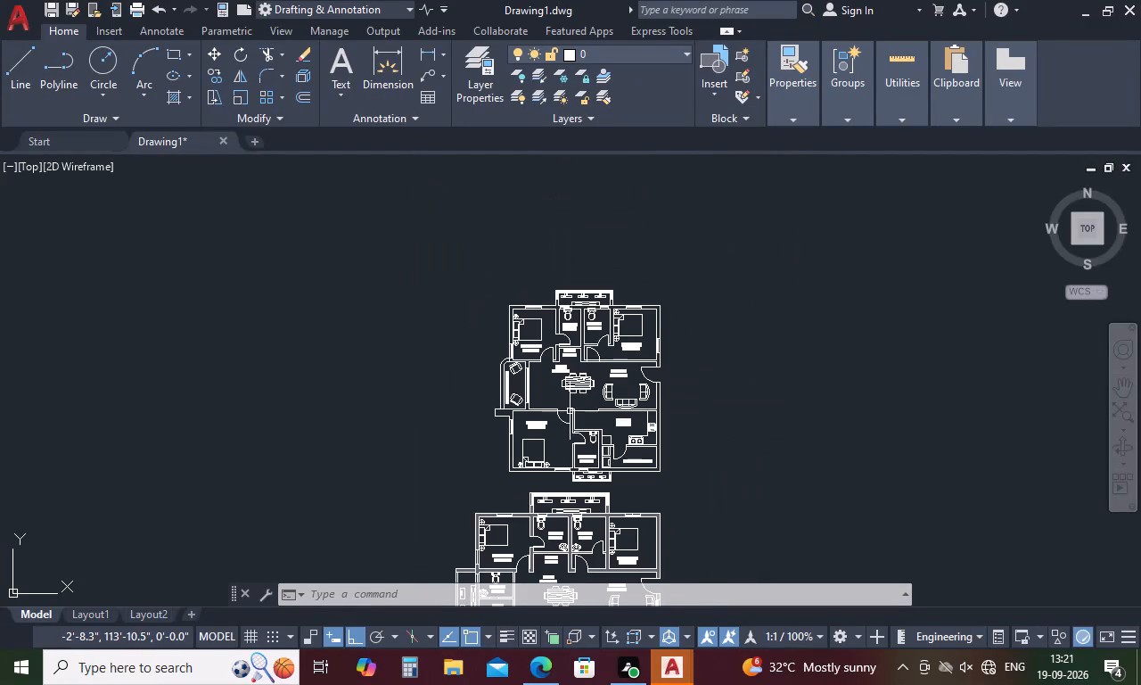
pyautogui.press('space')
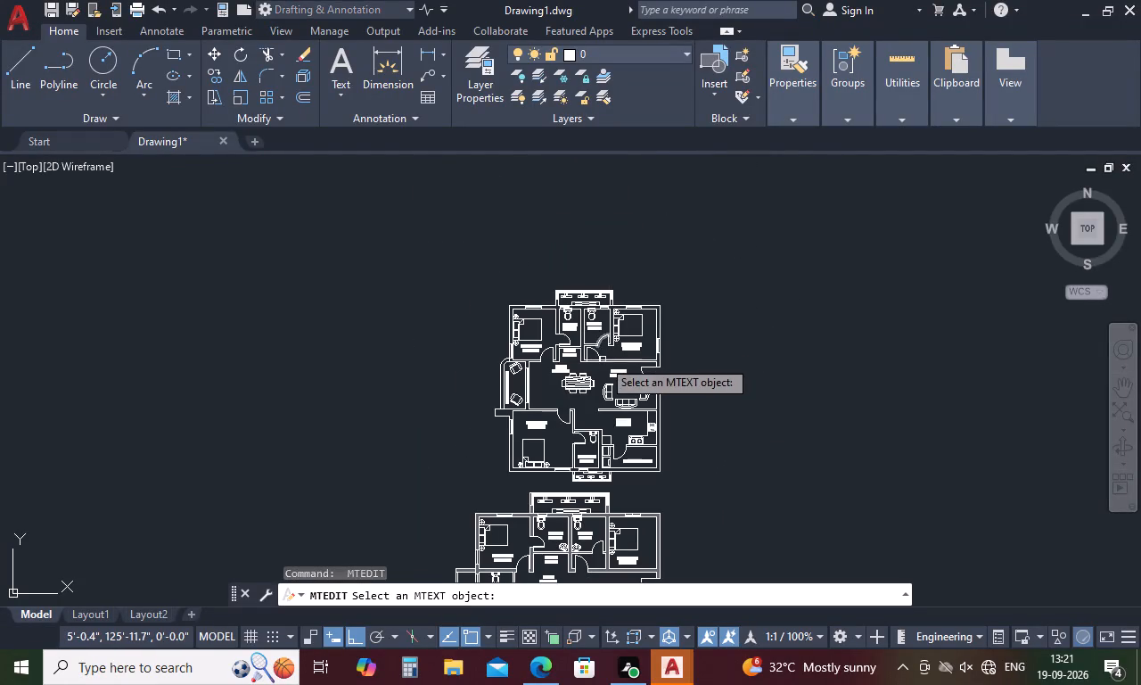
pyautogui.hotkey('ctrl', 's')
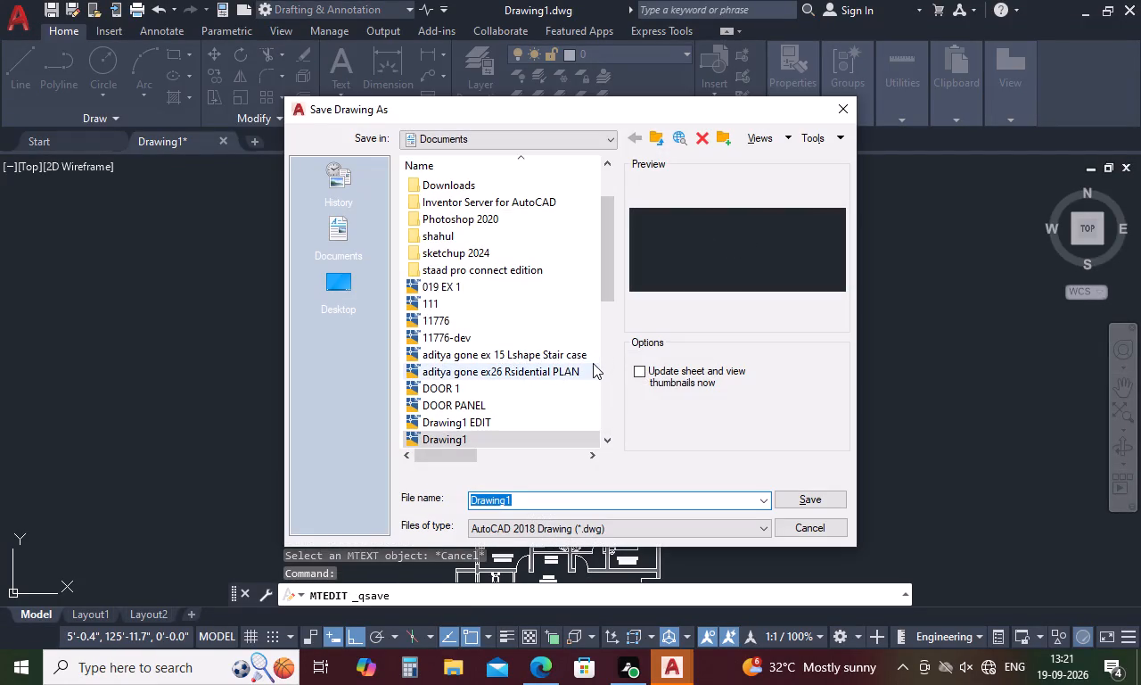
pyautogui.press('BackSpace')
pyautogui.press('f')
pyautogui.press('i')
pyautogui.write('RST')
pyautogui.press('space')
pyautogui.write('FLOO')
pyautogui.press('r')
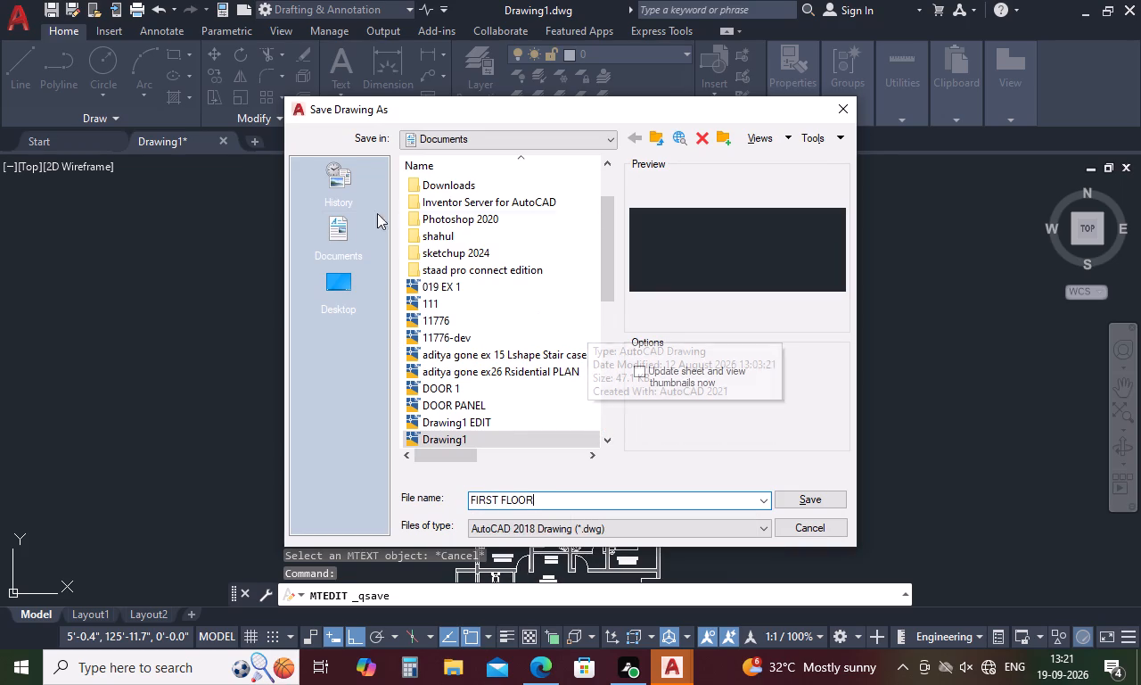
# Save the drawing in the PAID INTERNSHIP folder on the Desktop.
pyautogui.click(341, 283)
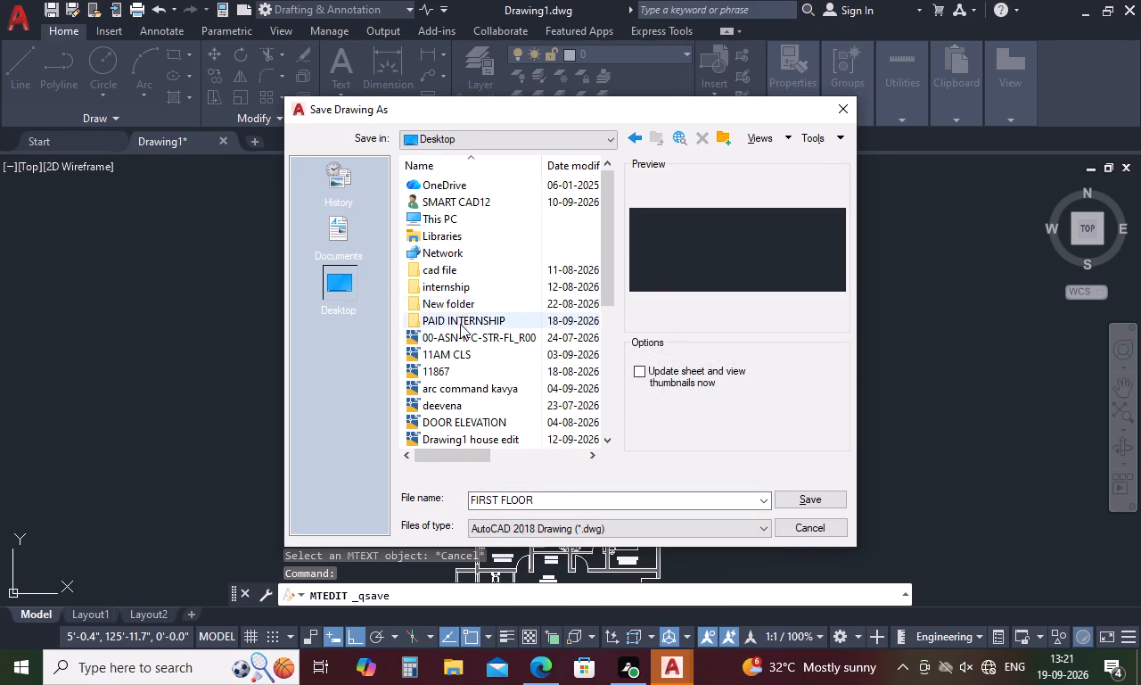
pyautogui.scroll(-4, 450, 240)
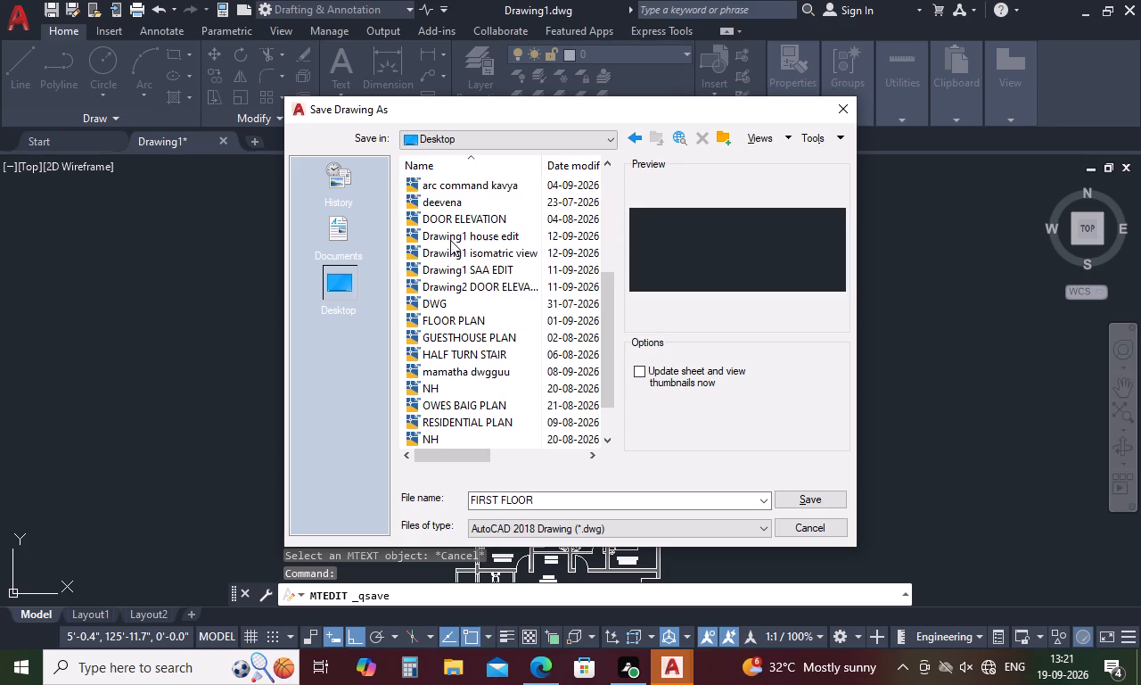
pyautogui.scroll(-2, 450, 240)
pyautogui.scroll(4, 450, 240)
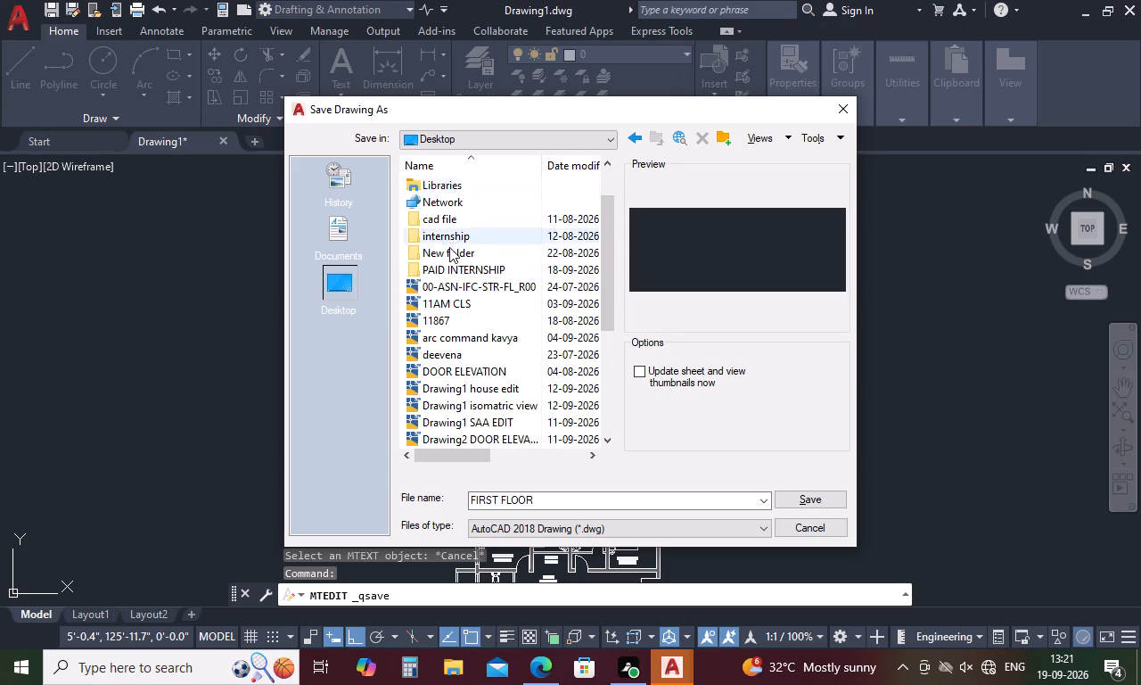
pyautogui.scroll(-5, 449, 249)
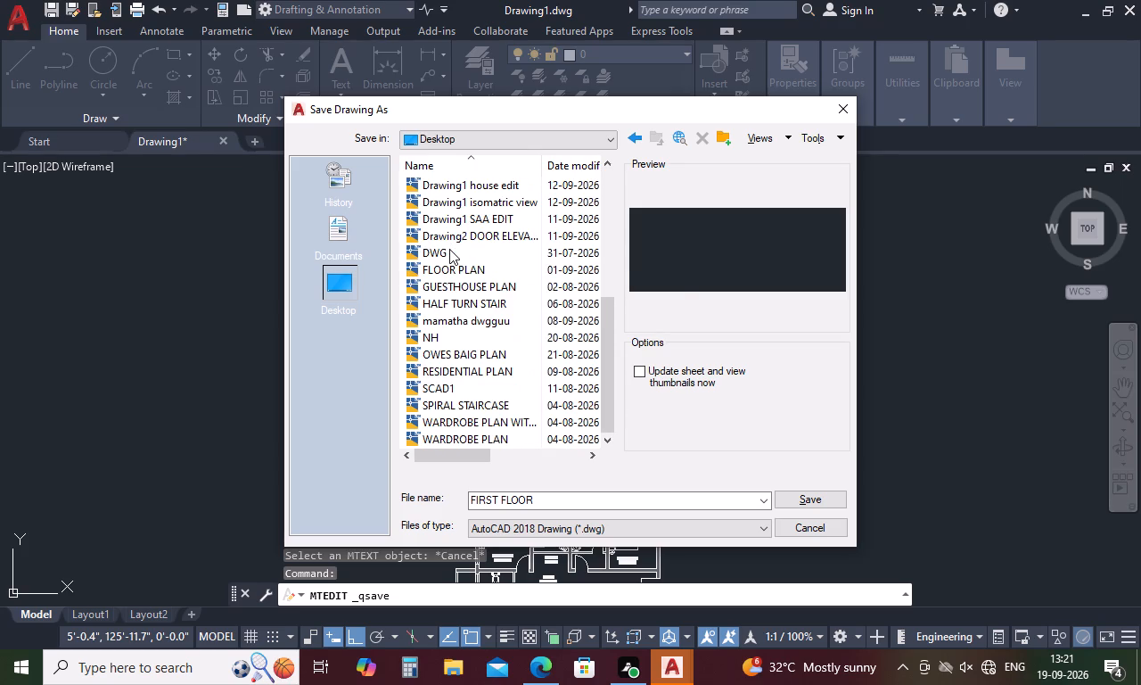
pyautogui.scroll(-3, 445, 329)
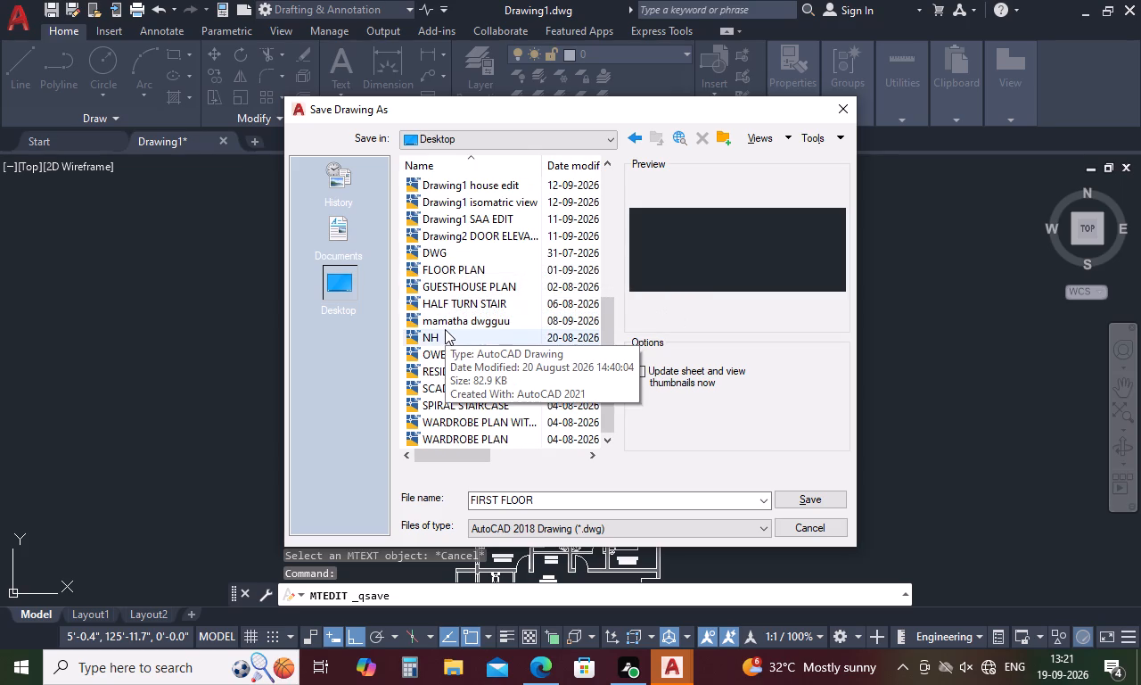
pyautogui.doubleClick(339, 282)
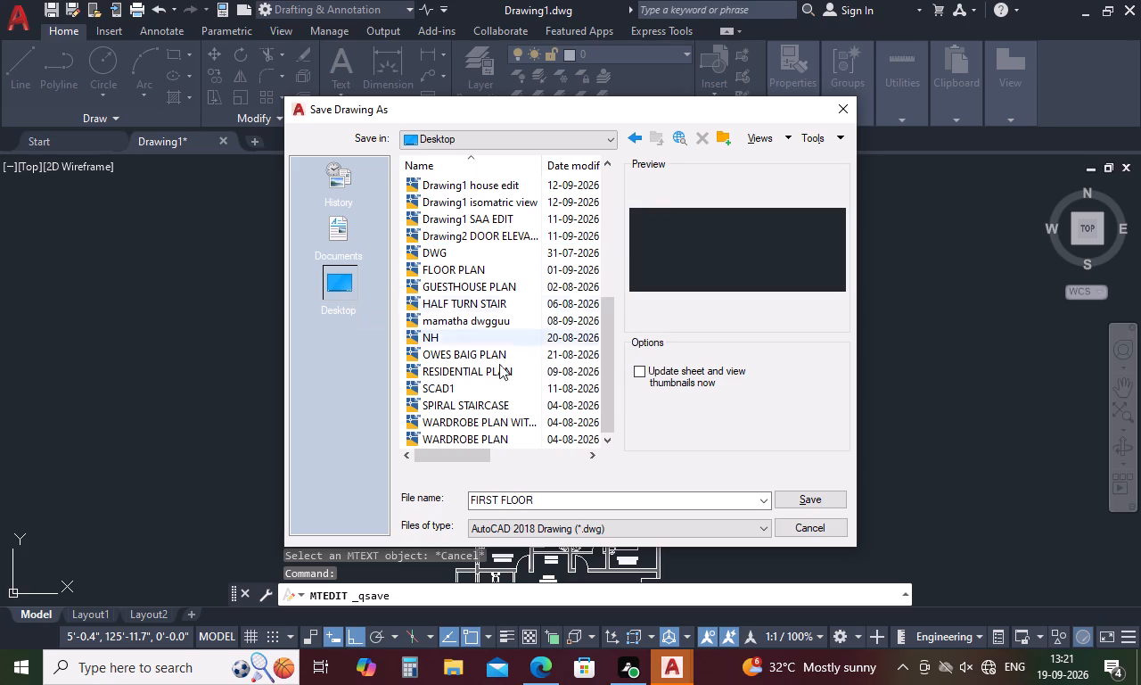
pyautogui.scroll(2, 483, 439)
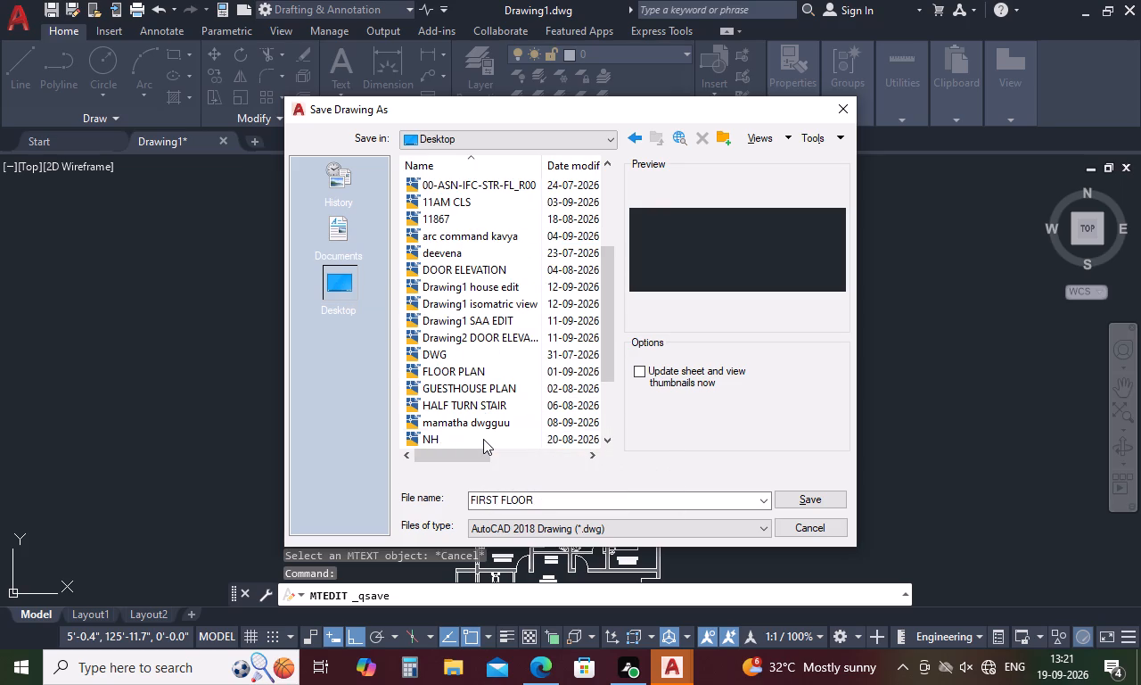
pyautogui.scroll(2, 474, 389)
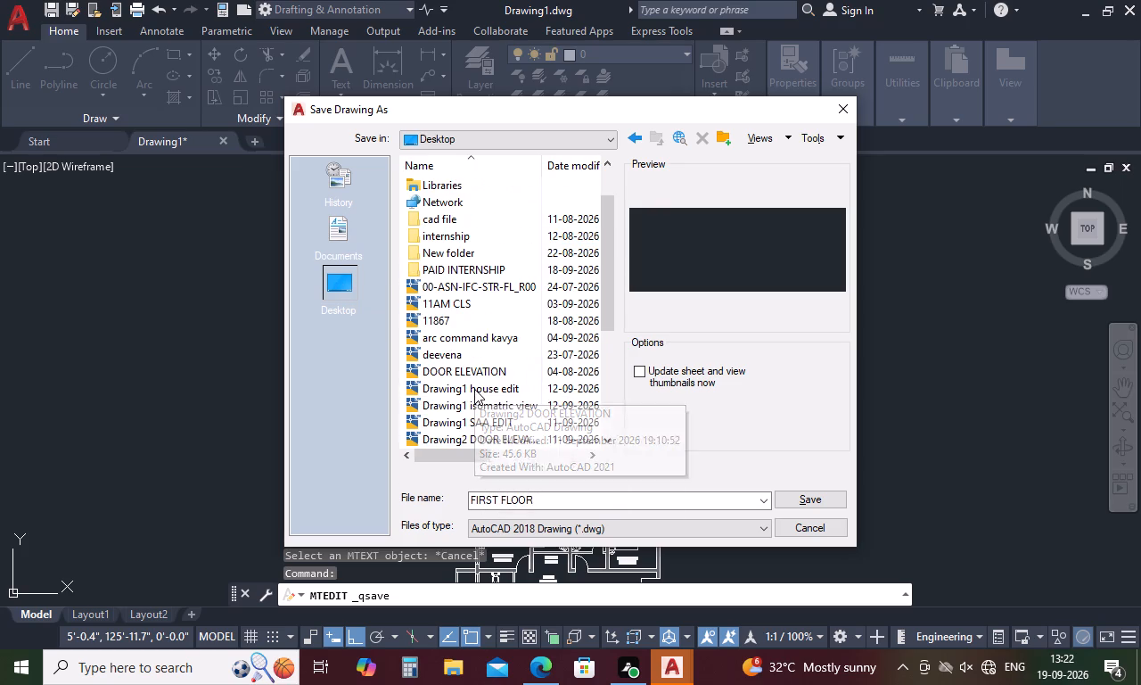
pyautogui.doubleClick(461, 265)
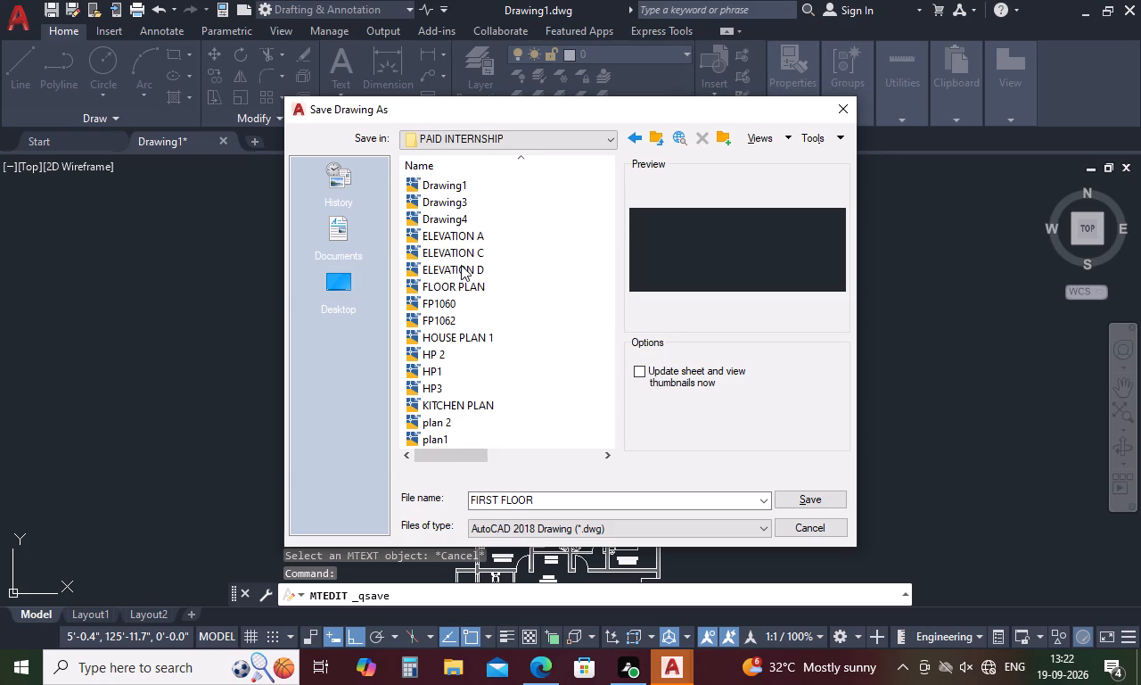
pyautogui.click(825, 505)
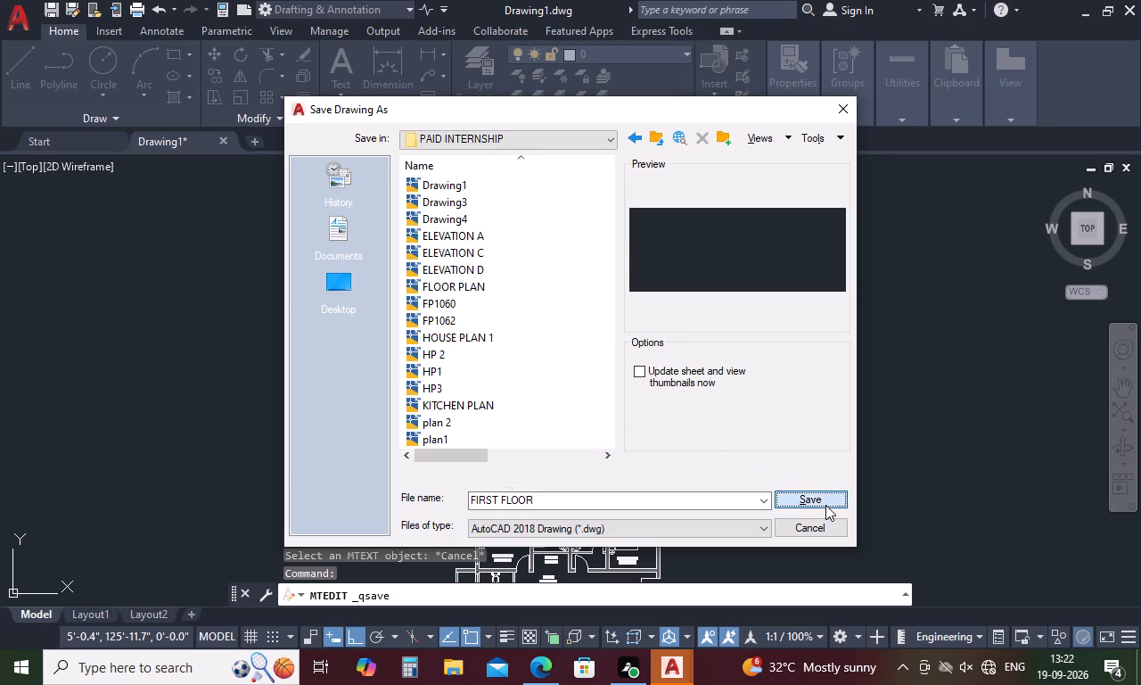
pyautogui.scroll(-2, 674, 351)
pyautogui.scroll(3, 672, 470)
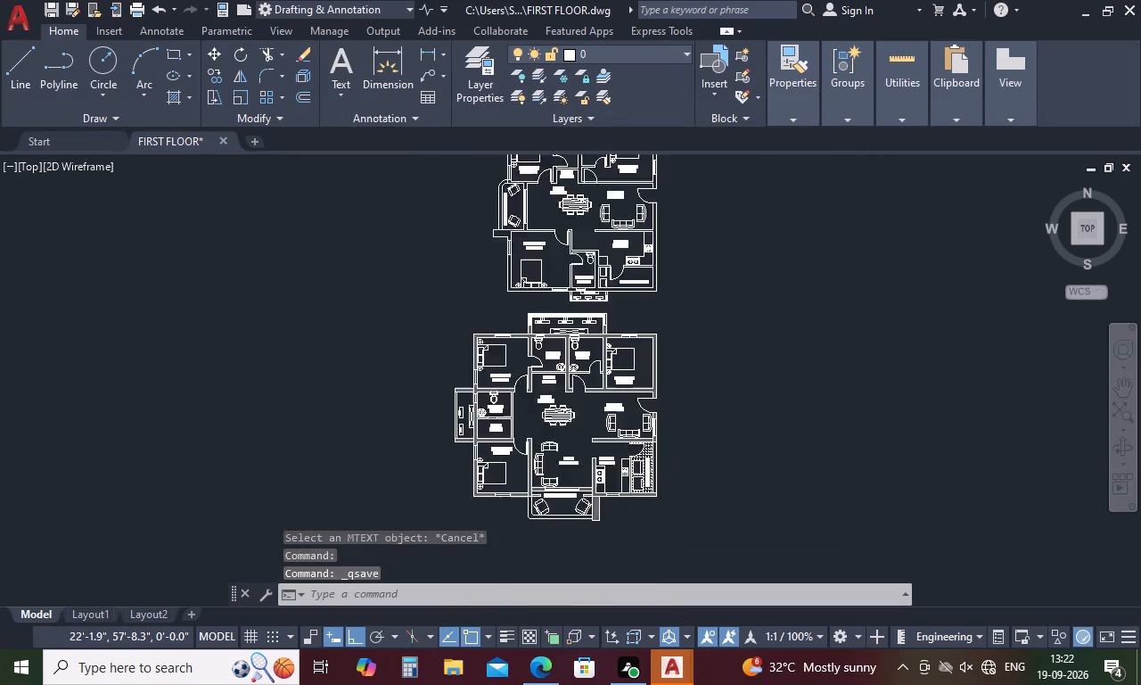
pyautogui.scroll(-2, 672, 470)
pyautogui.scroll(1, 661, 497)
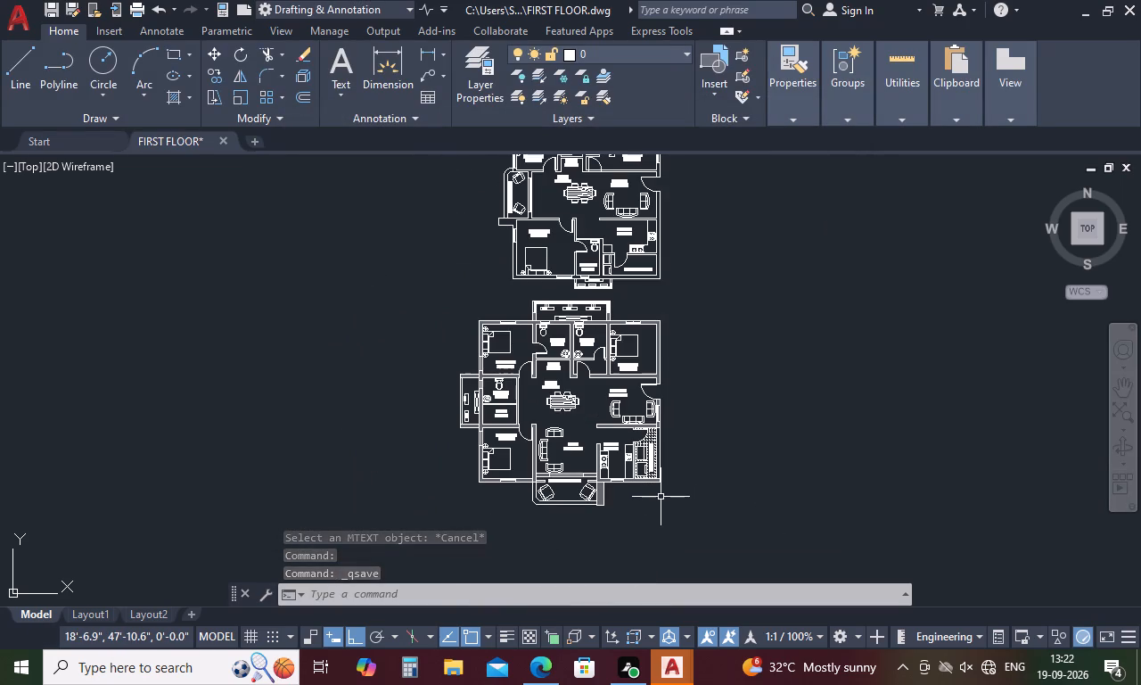
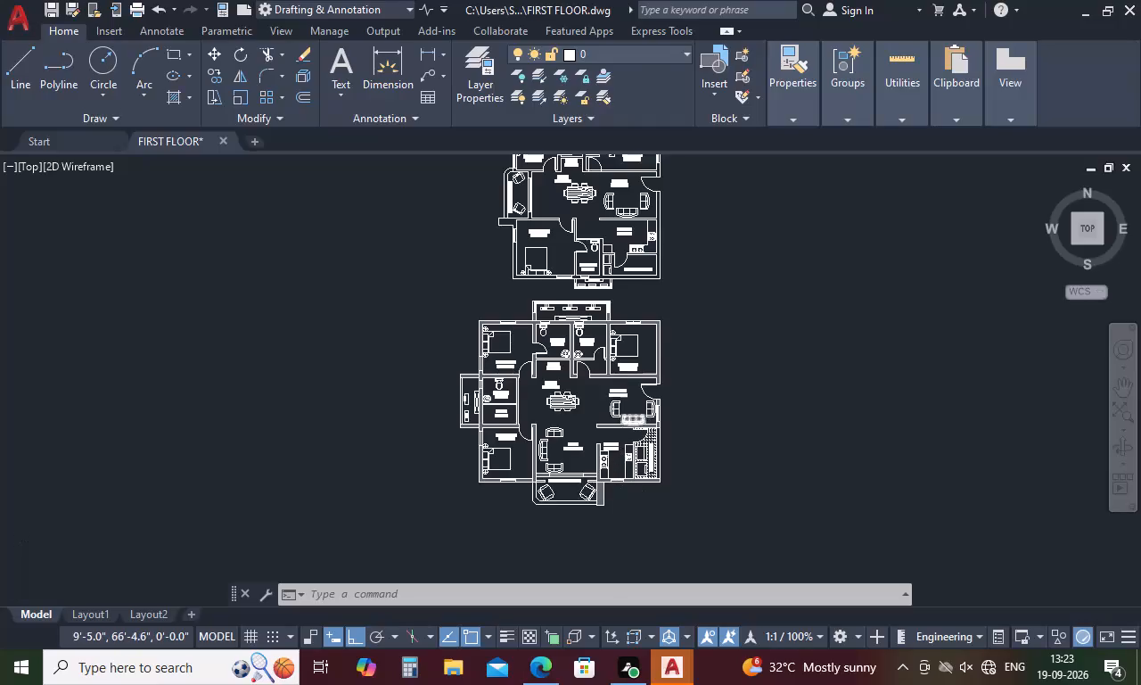
# Start a Solid hatch in colour 99,100,102 and fill Bedroom 1's outer side wall in the upper plan.
pyautogui.scroll(3, 595, 340)
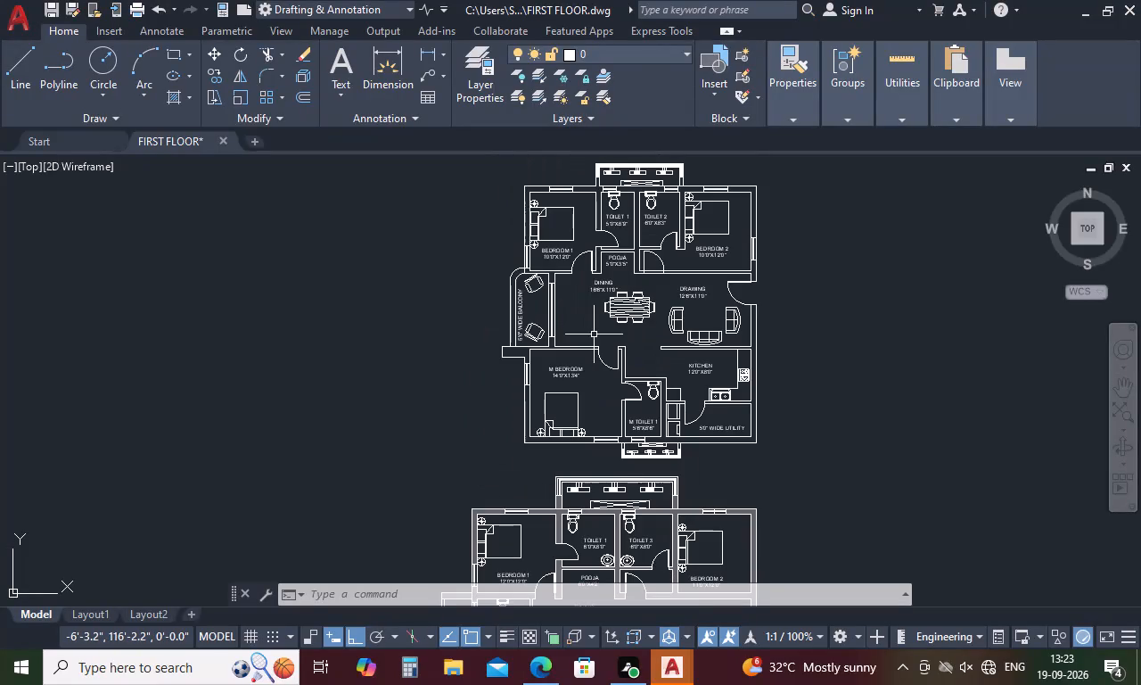
pyautogui.write('H')
pyautogui.press('space')
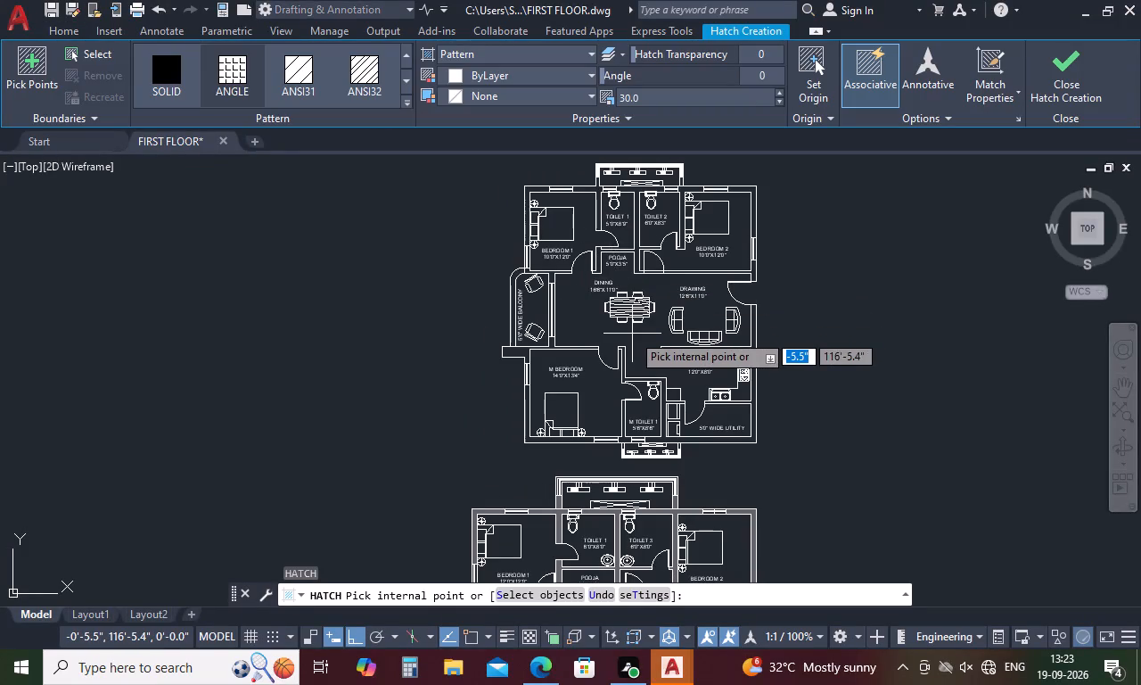
pyautogui.click(172, 64)
pyautogui.click(588, 70)
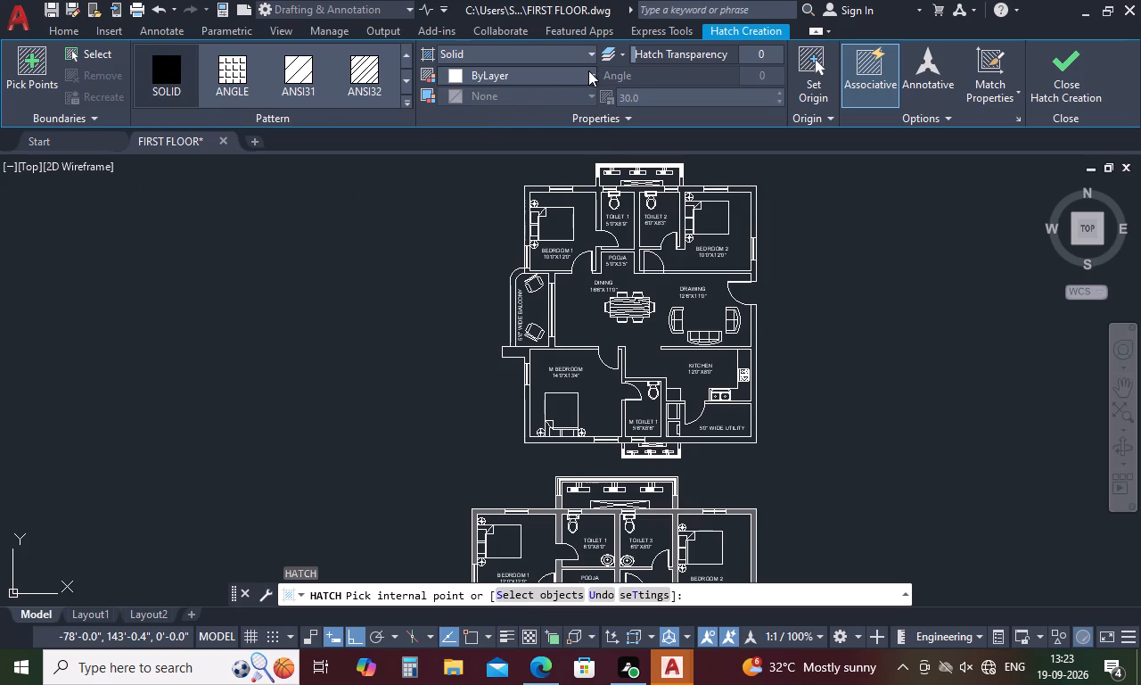
pyautogui.click(447, 187)
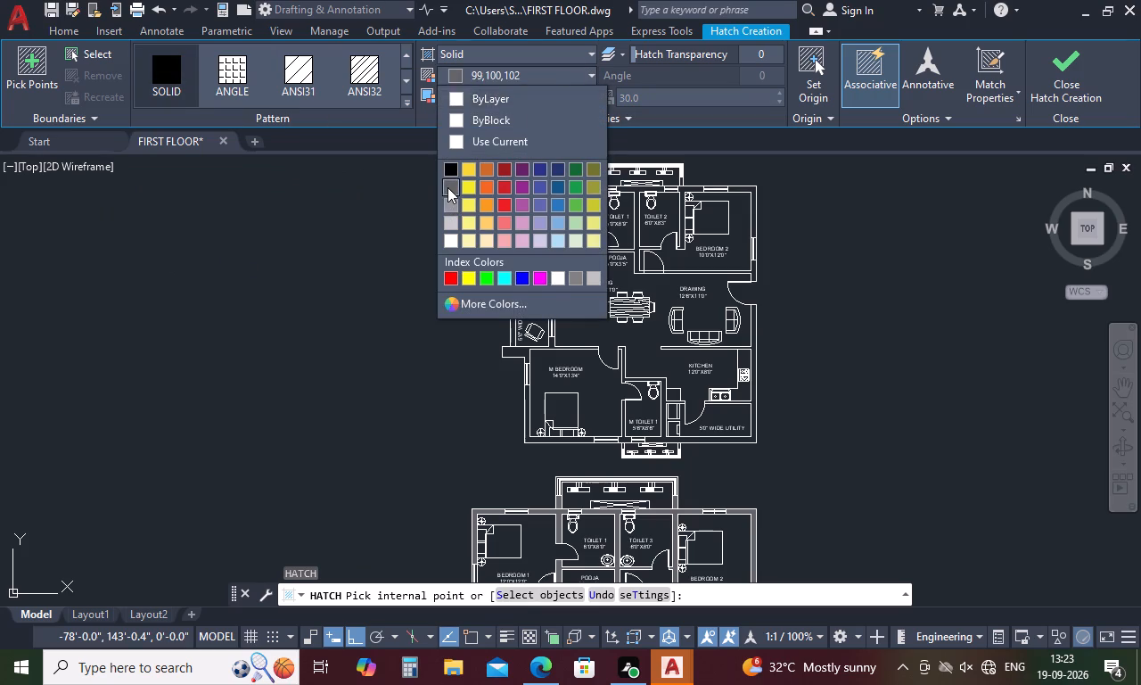
pyautogui.scroll(2, 525, 232)
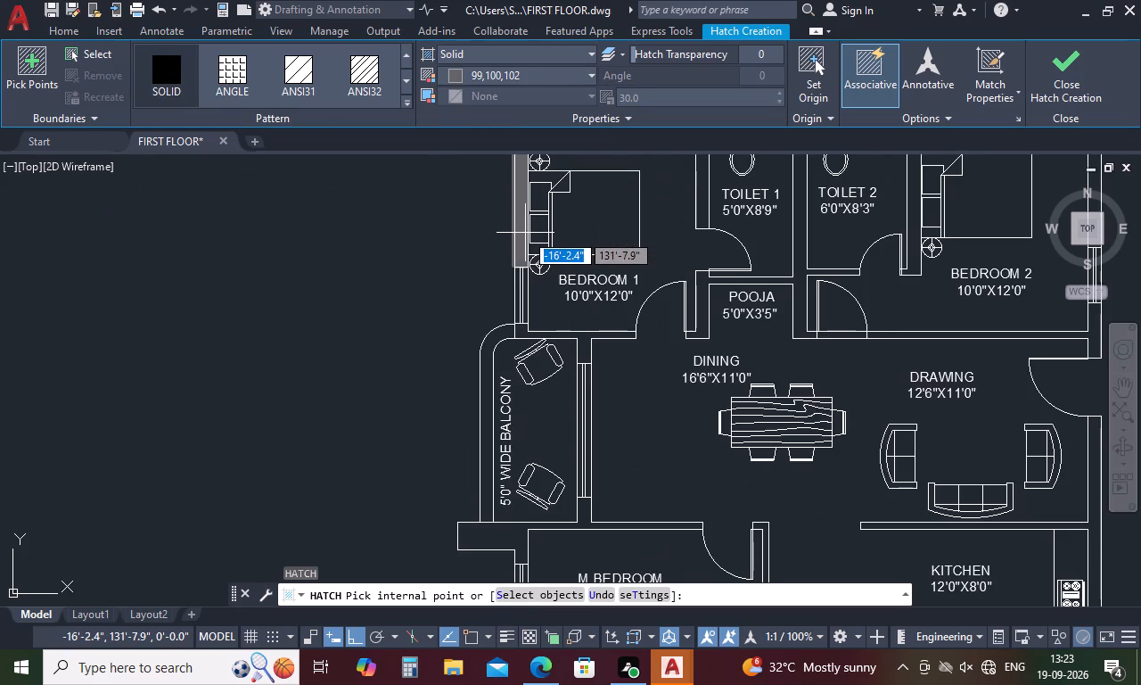
pyautogui.click(525, 233)
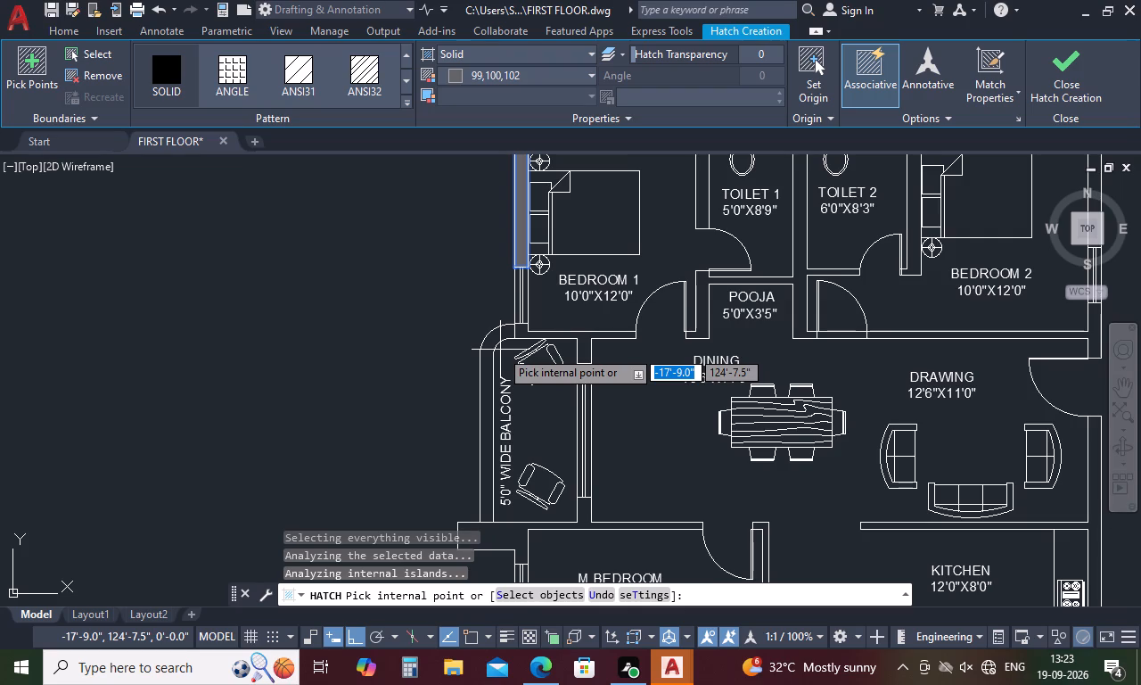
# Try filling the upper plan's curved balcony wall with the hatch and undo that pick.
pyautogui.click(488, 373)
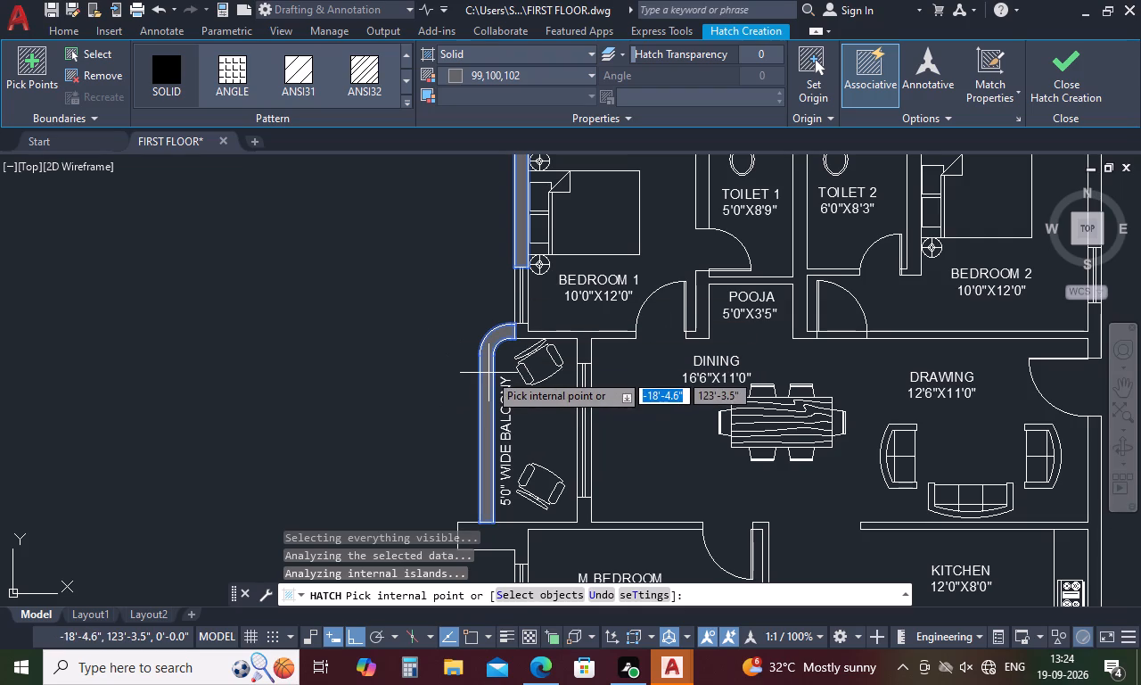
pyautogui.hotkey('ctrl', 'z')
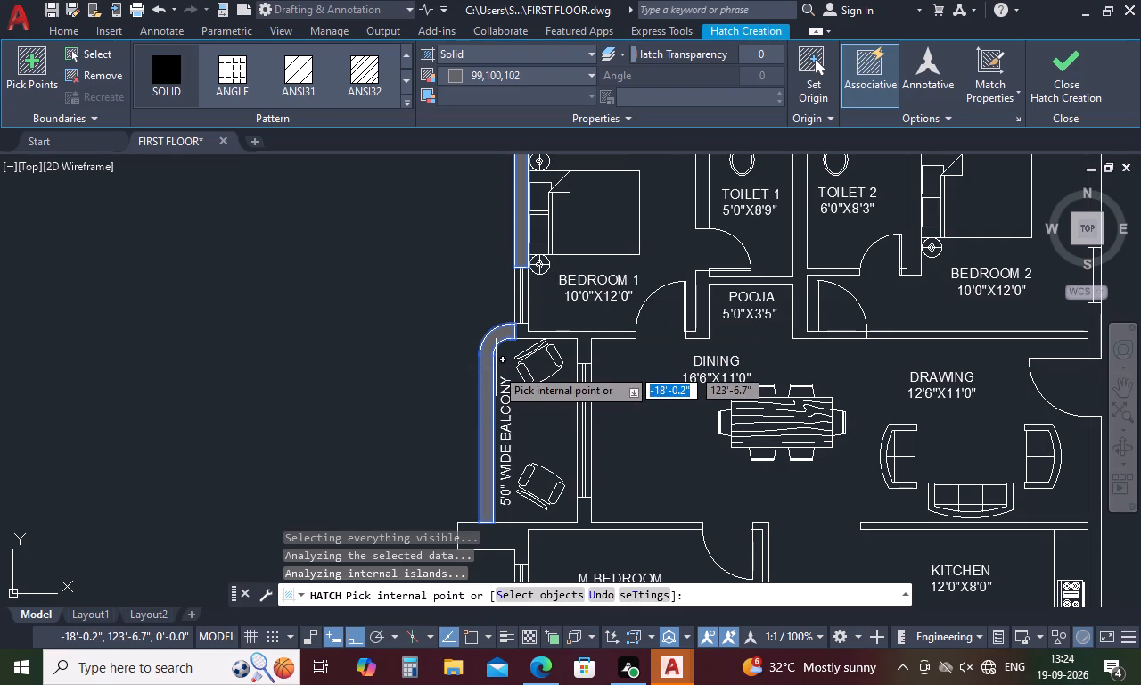
# Add the walls between Bedroom 1, the balcony and M Bedroom, plus the Pooja and Toilet 1 walls, to the hatch.
pyautogui.click(563, 334)
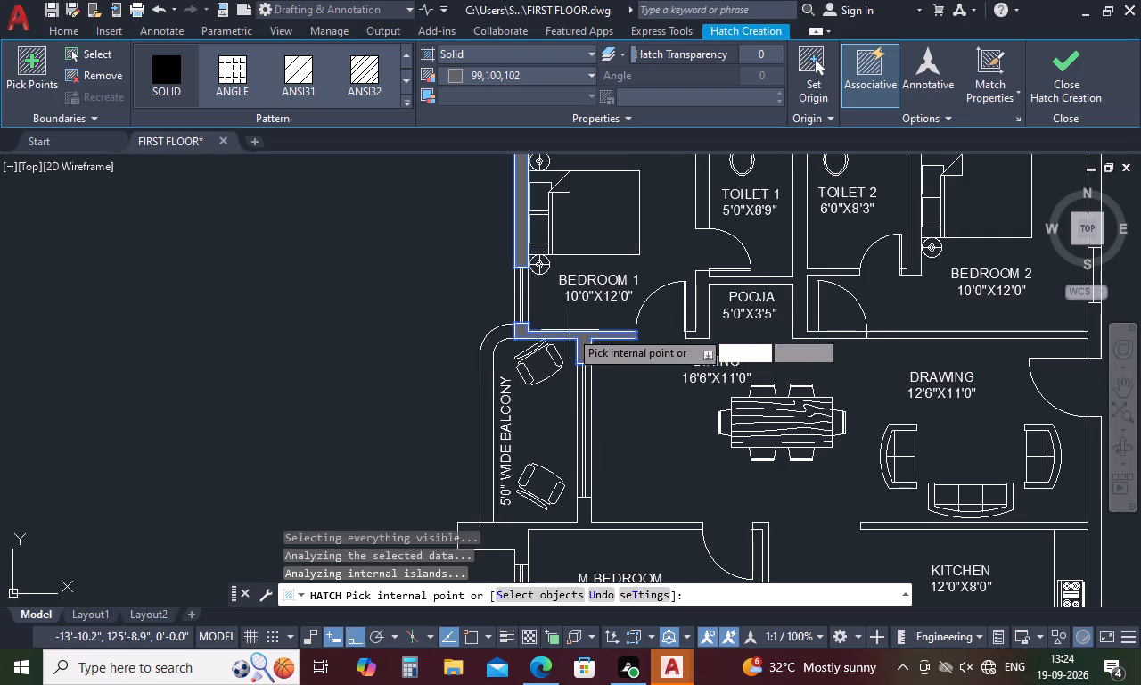
pyautogui.click(585, 516)
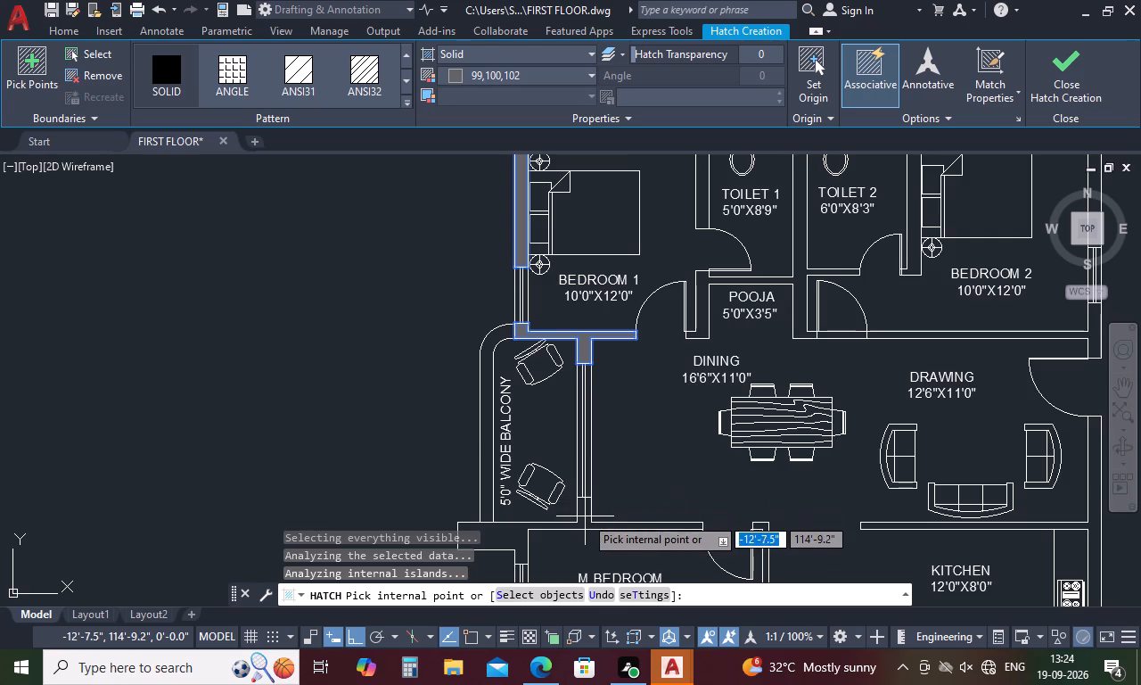
pyautogui.click(699, 312)
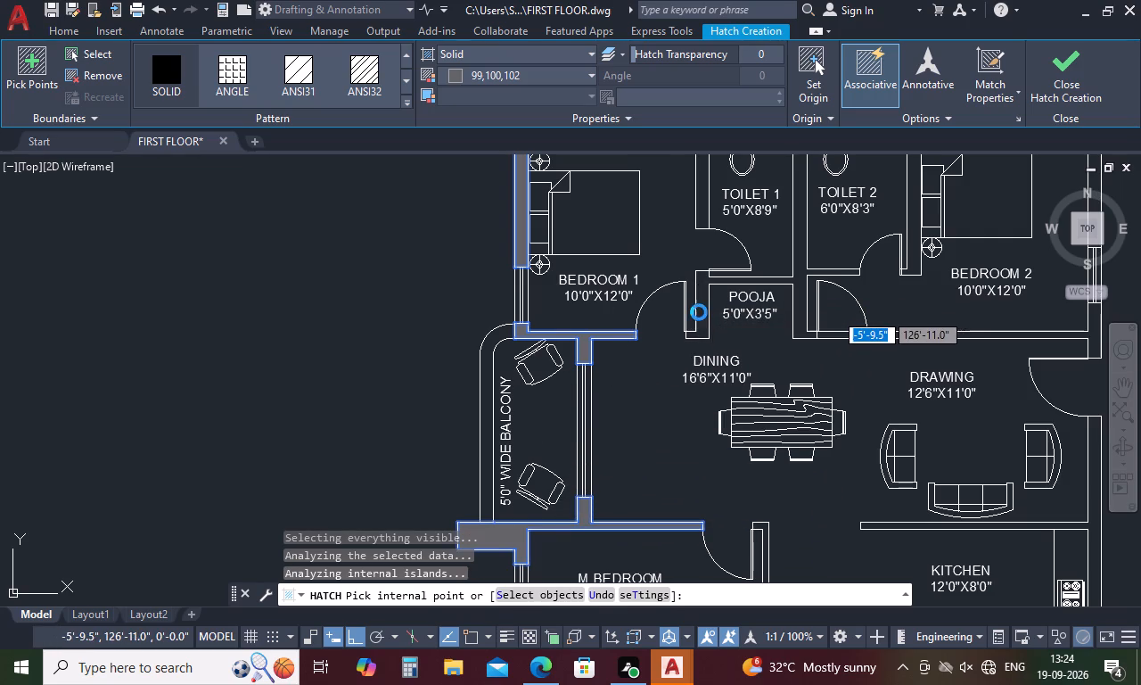
pyautogui.scroll(-2, 699, 312)
pyautogui.scroll(3, 697, 249)
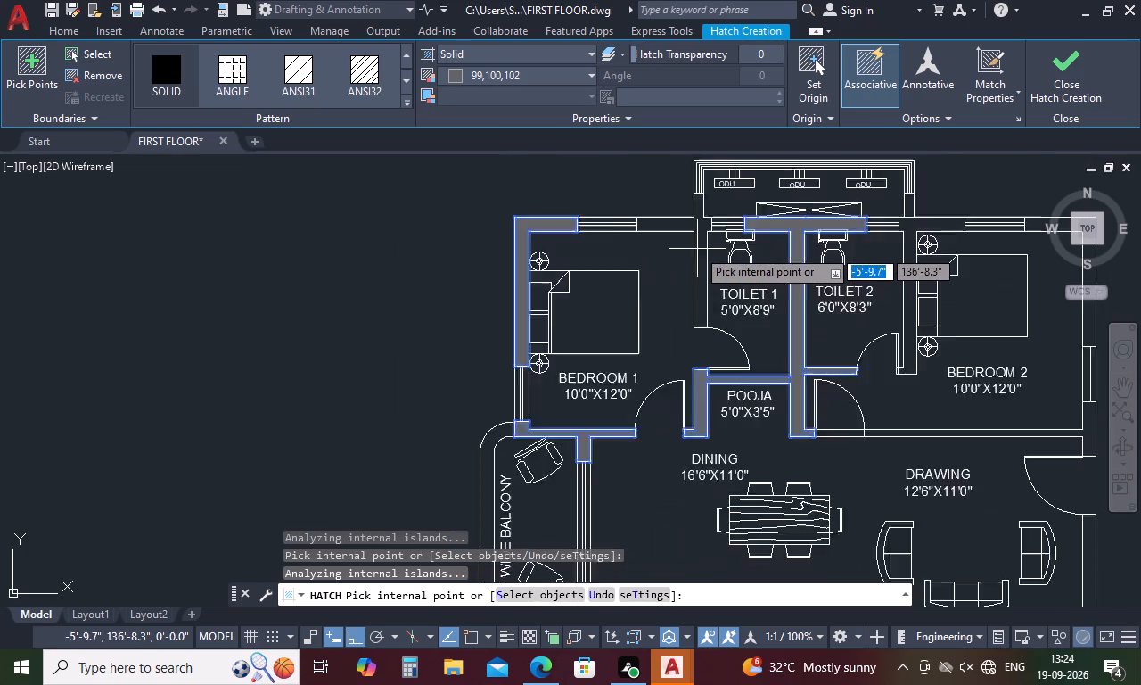
pyautogui.click(697, 249)
# Add the wall between Toilet 2 and Bedroom 2 and Bedroom 2's outer and drawing-side walls to the hatch.
pyautogui.scroll(-3, 614, 364)
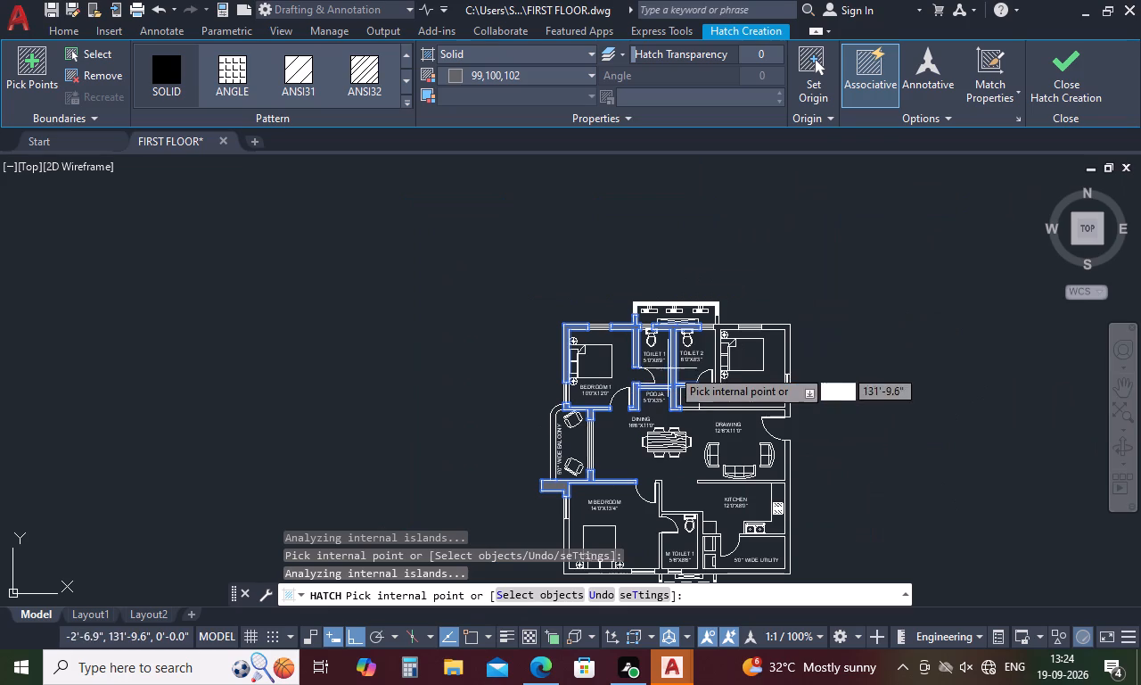
pyautogui.scroll(3, 715, 350)
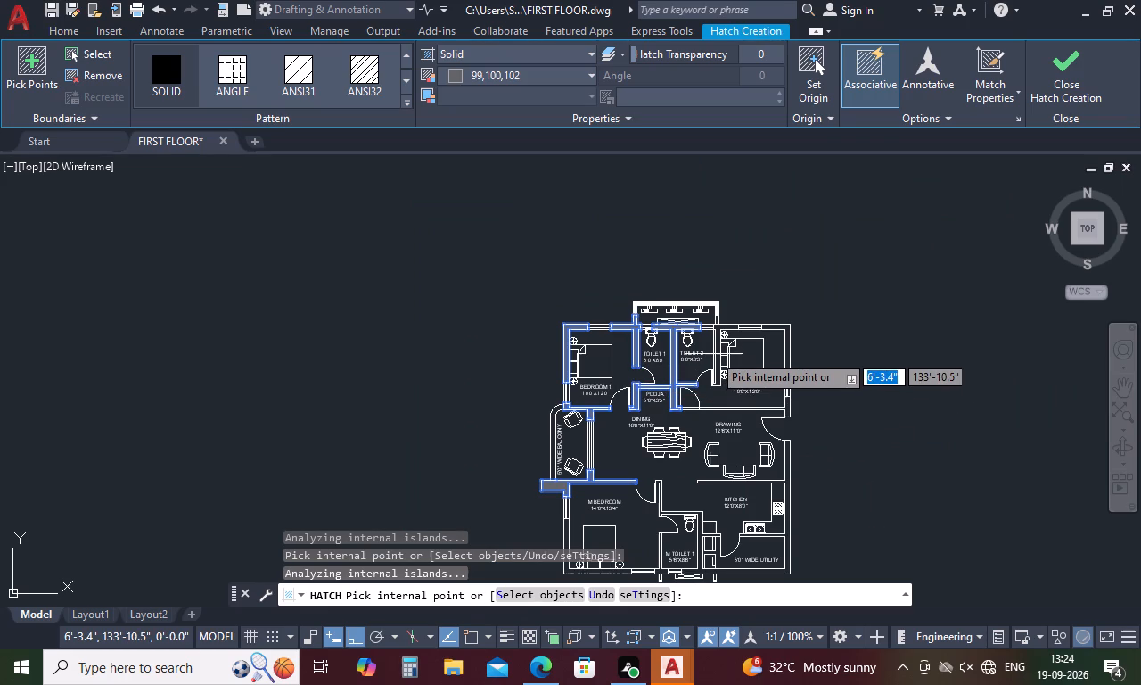
pyautogui.scroll(3, 716, 361)
pyautogui.click(716, 361)
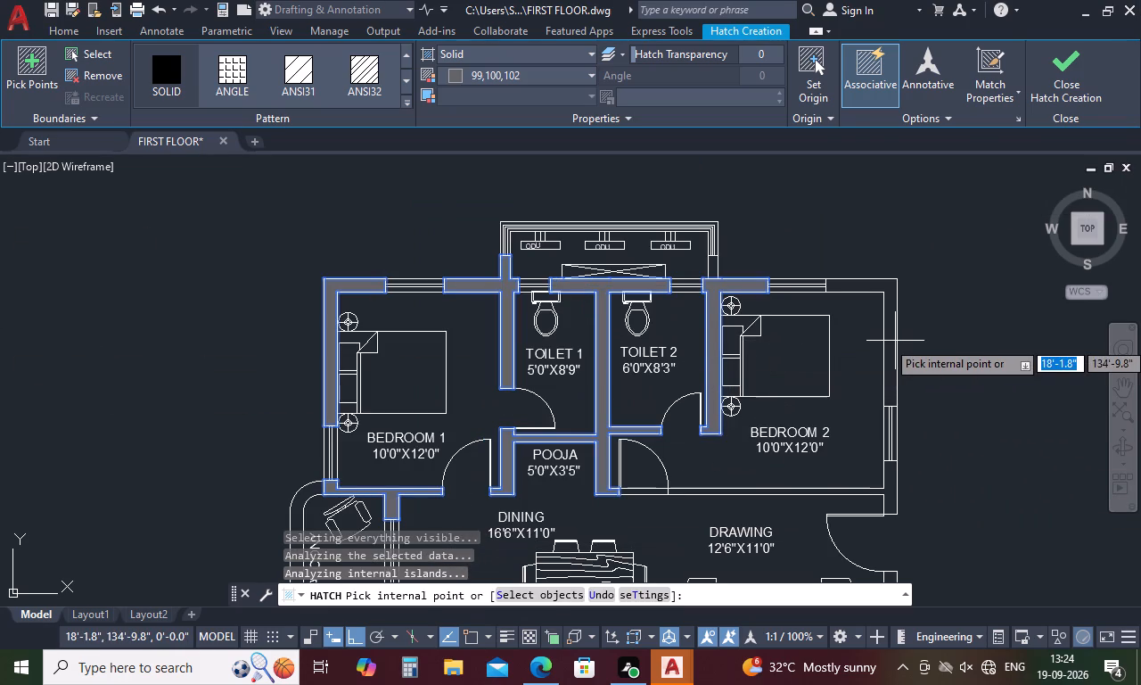
pyautogui.click(888, 343)
pyautogui.scroll(-3, 827, 322)
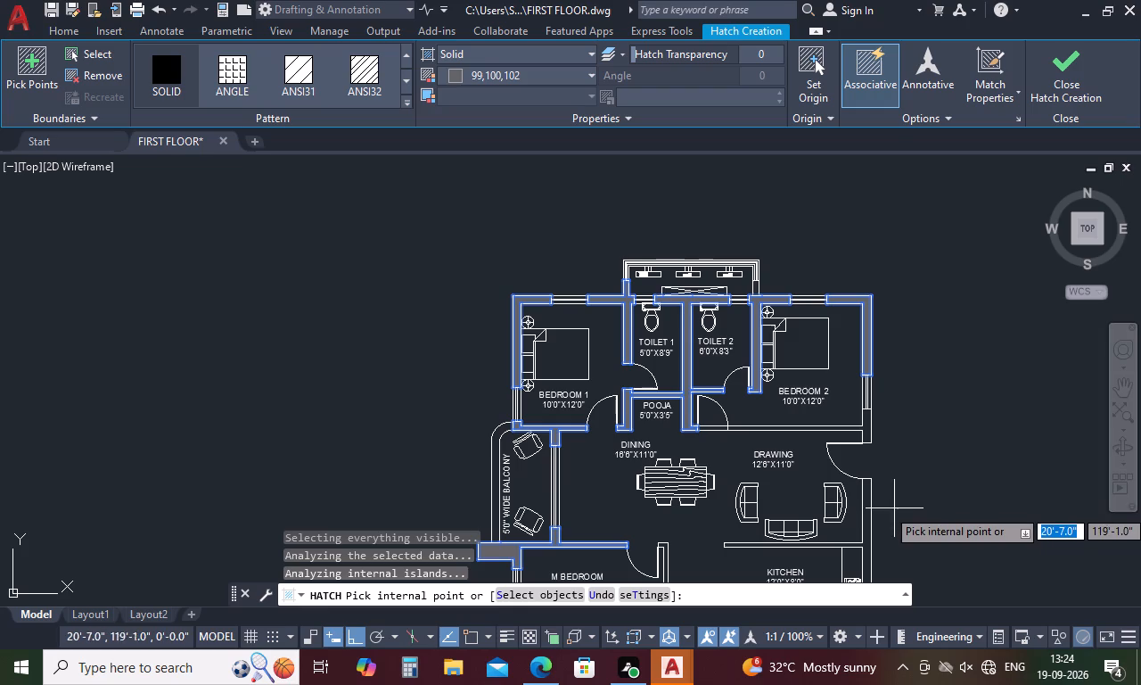
pyautogui.click(866, 419)
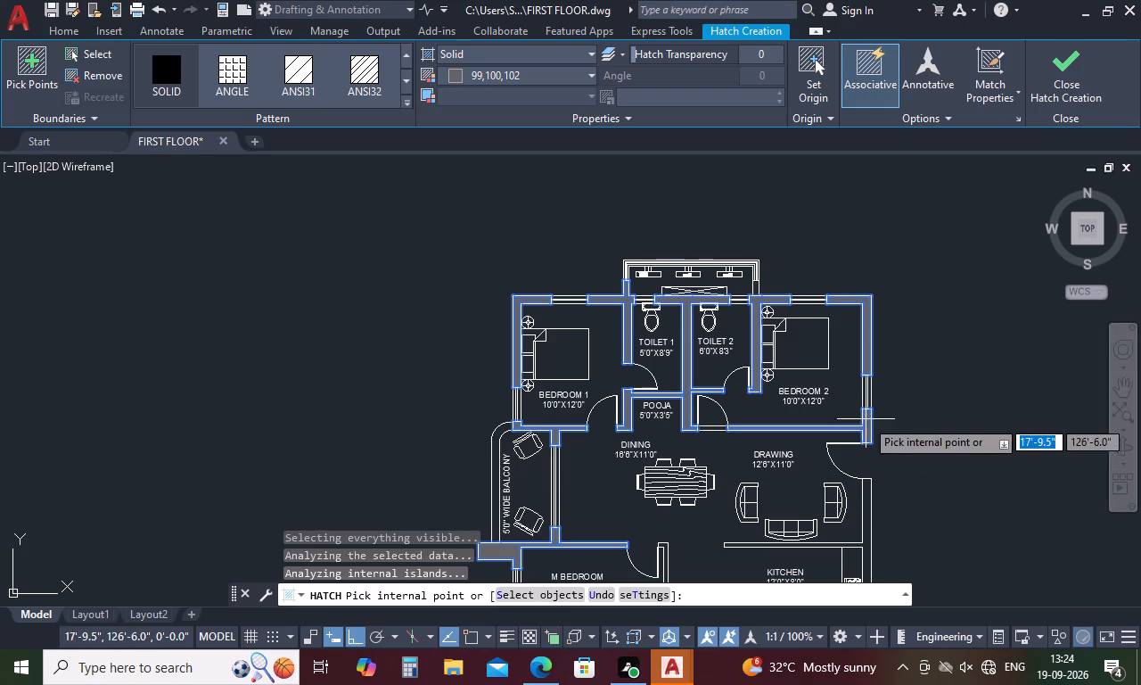
# Add the upper plan's walls around the drawing room, kitchen, utility, M Toilet 1 and M Bedroom to the hatch.
pyautogui.scroll(-3, 688, 287)
pyautogui.scroll(3, 726, 384)
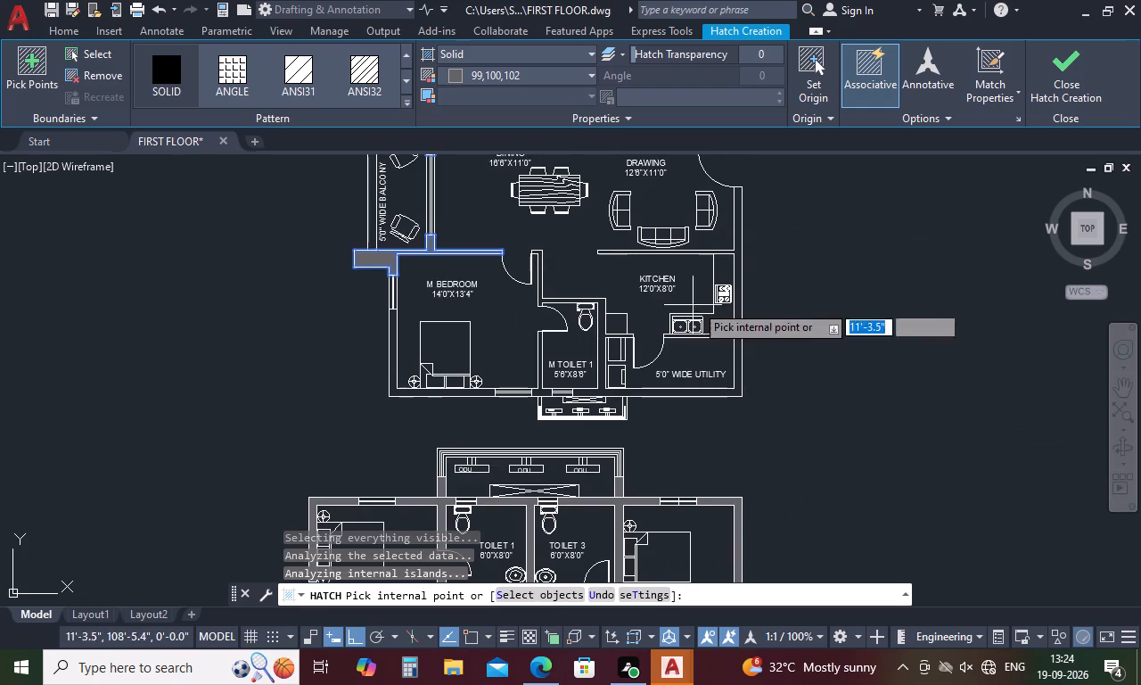
pyautogui.scroll(2, 737, 349)
pyautogui.click(737, 349)
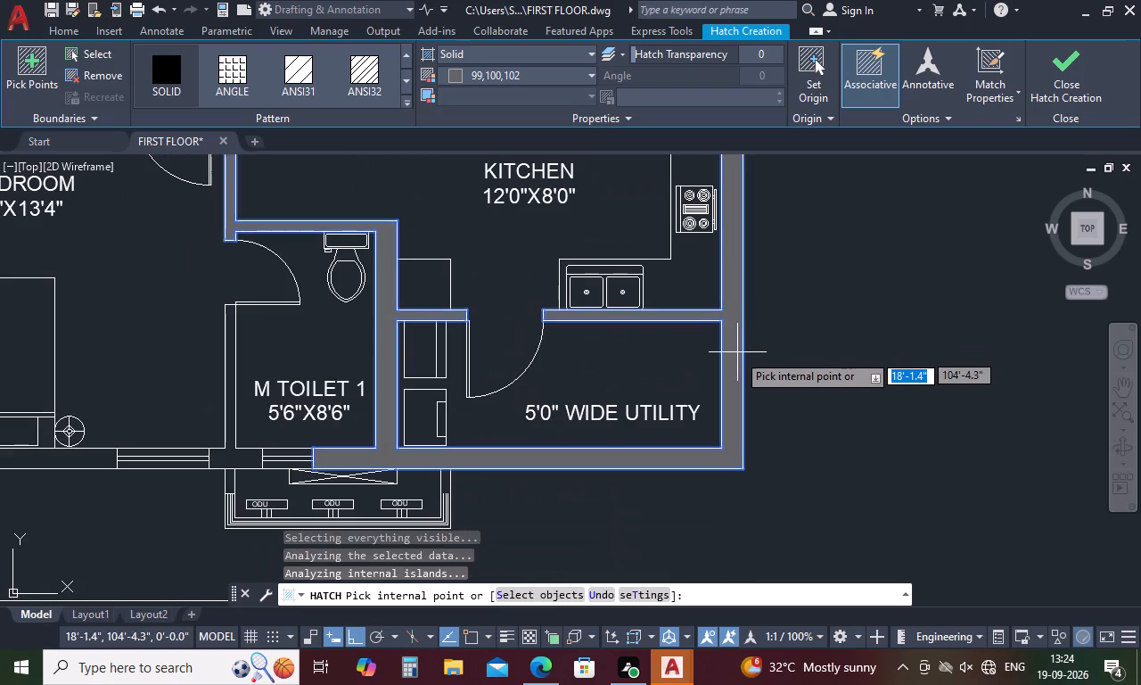
pyautogui.scroll(-3, 739, 356)
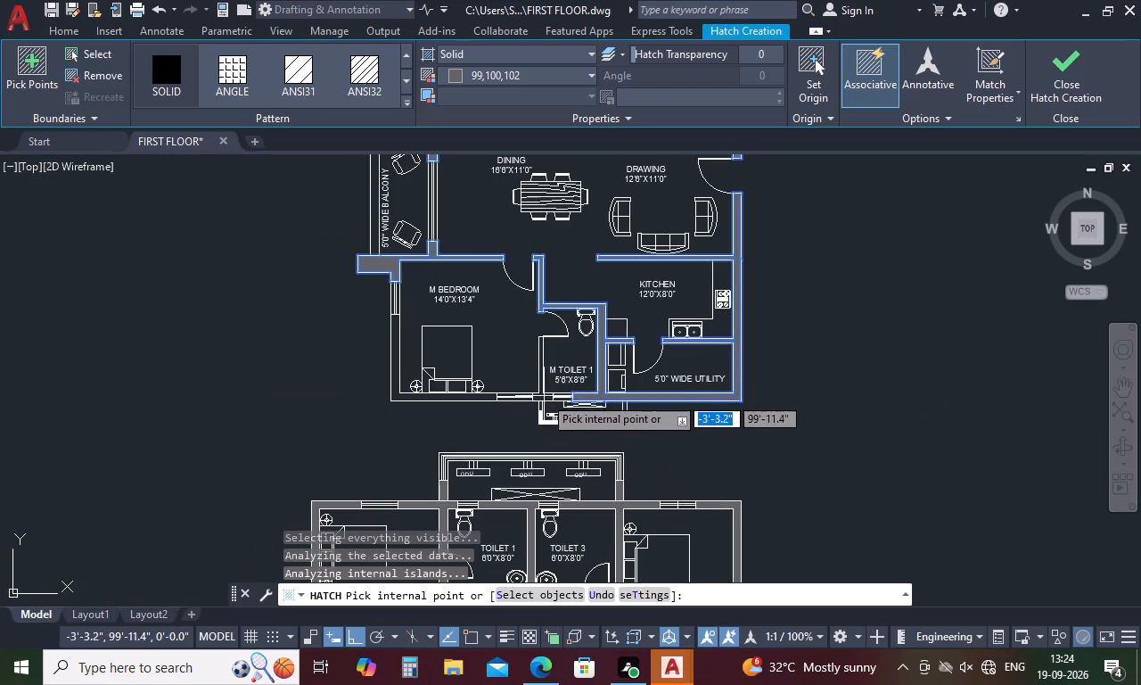
pyautogui.scroll(3, 545, 395)
pyautogui.click(526, 406)
pyautogui.scroll(-3, 526, 406)
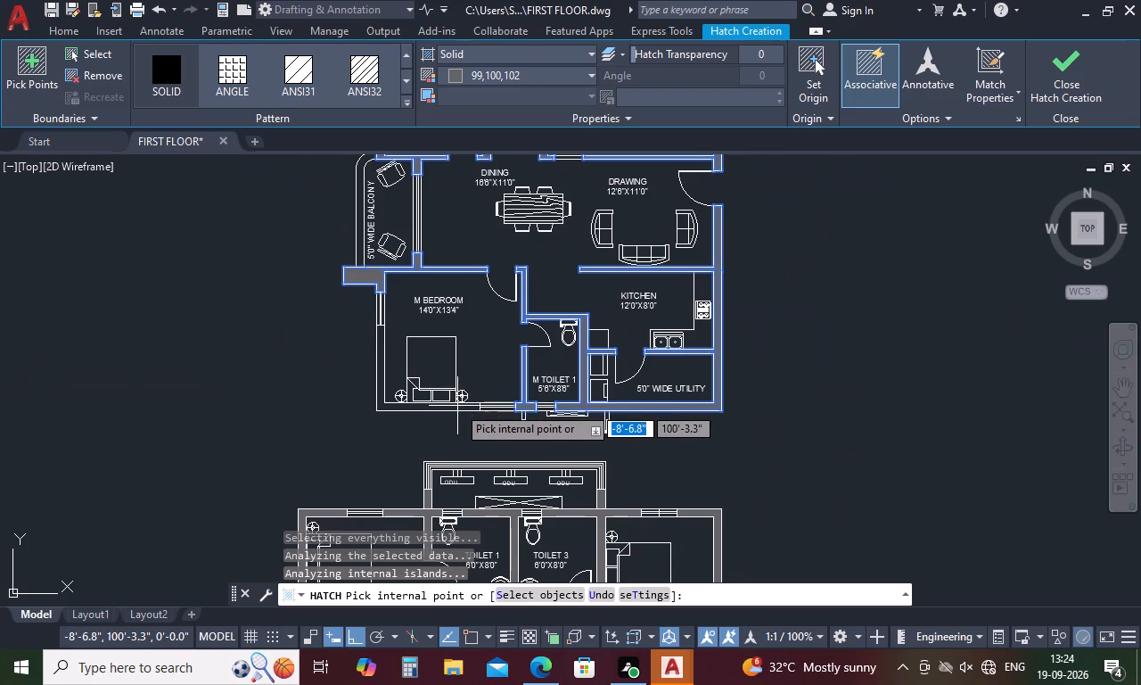
pyautogui.click(457, 406)
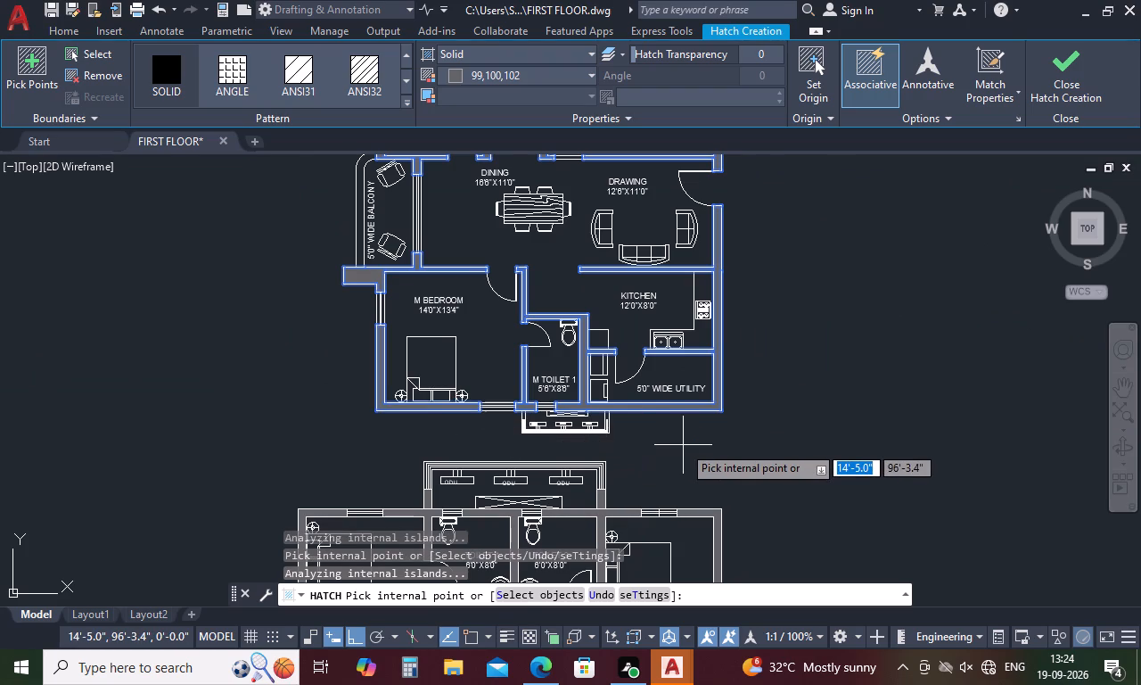
pyautogui.scroll(-2, 683, 445)
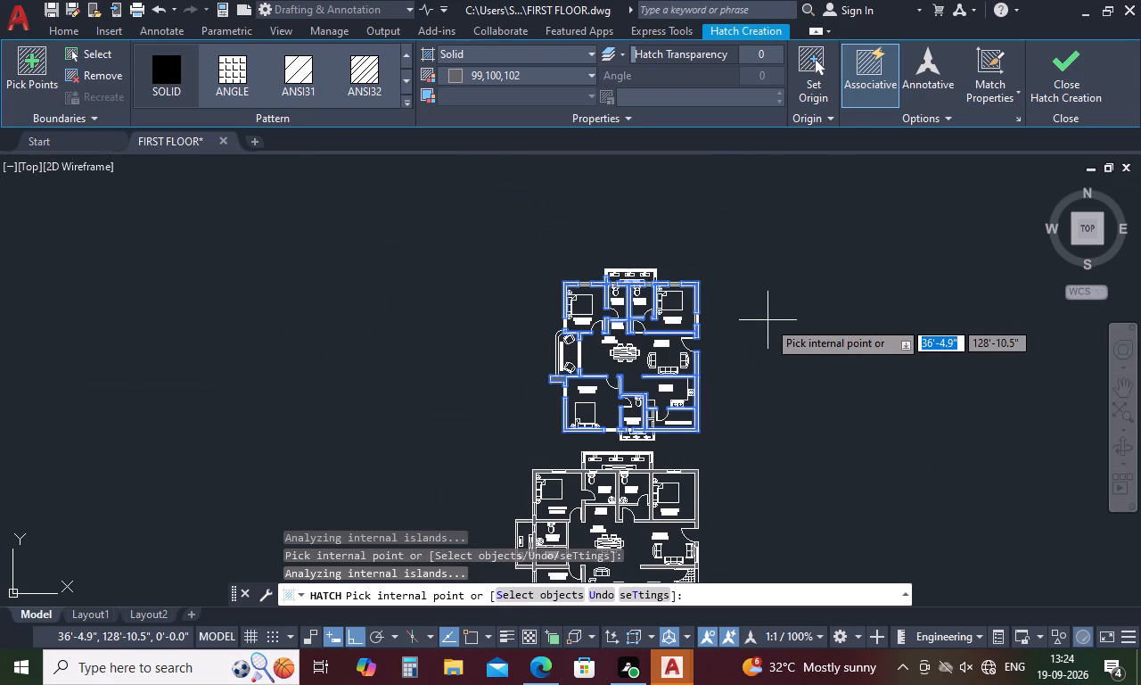
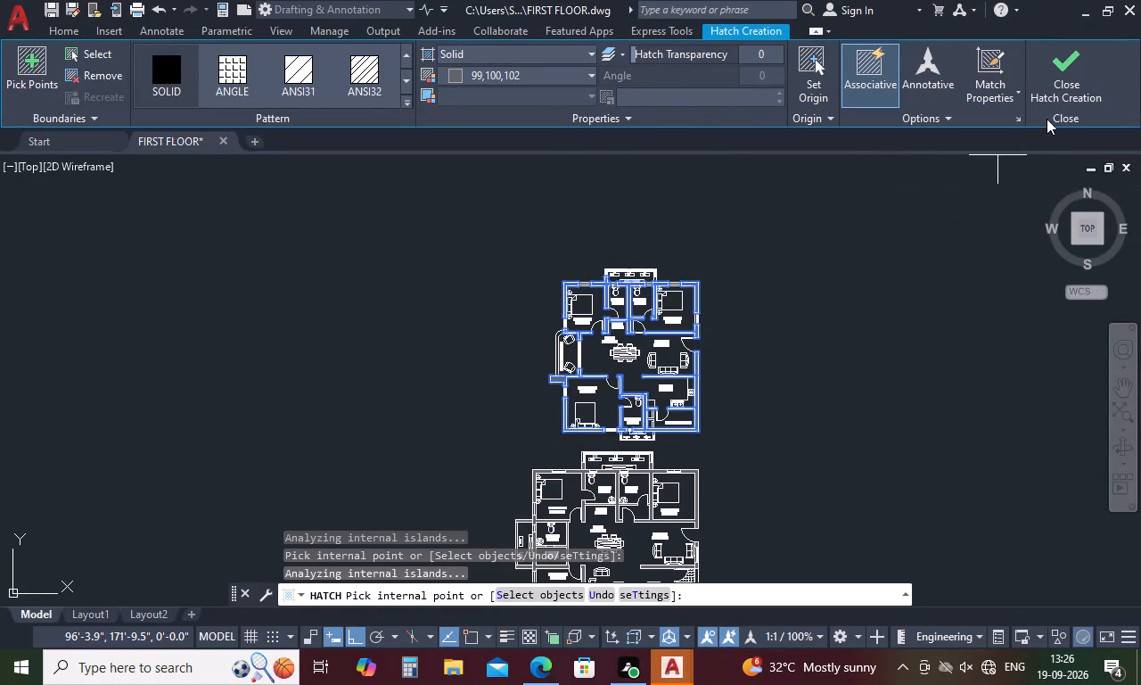
# Finish the solid hatch in colour 99,100,102 across the upper plan's picked walls and check the filled plan.
pyautogui.click(1063, 93)
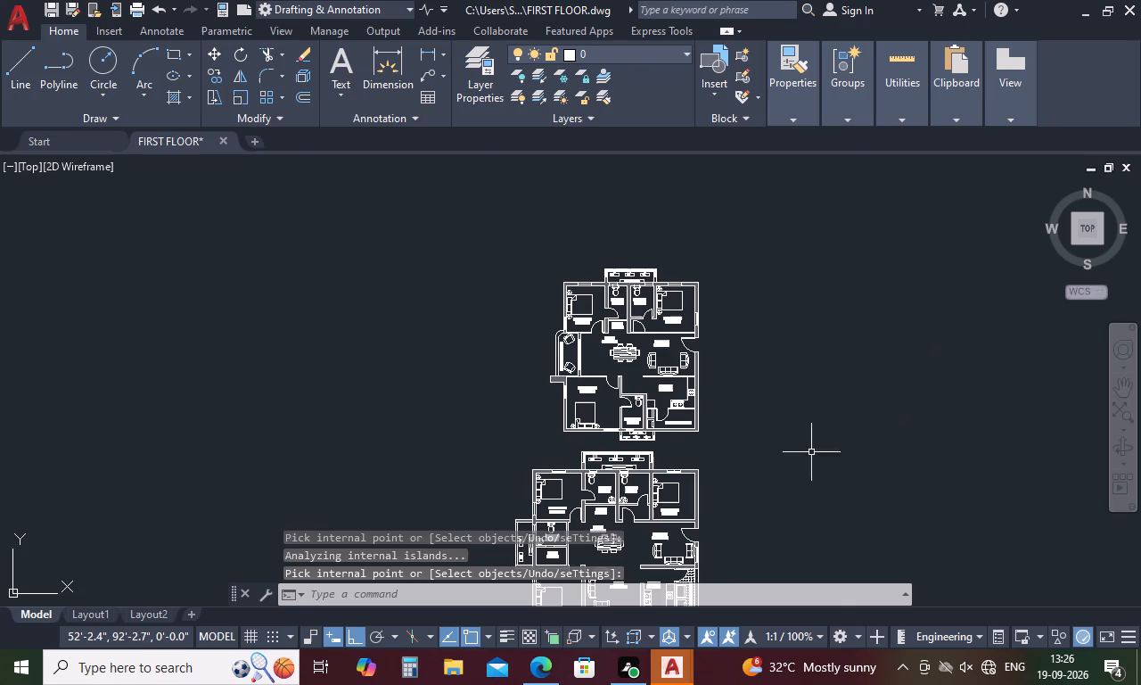
pyautogui.scroll(3, 647, 330)
pyautogui.scroll(-2, 647, 330)
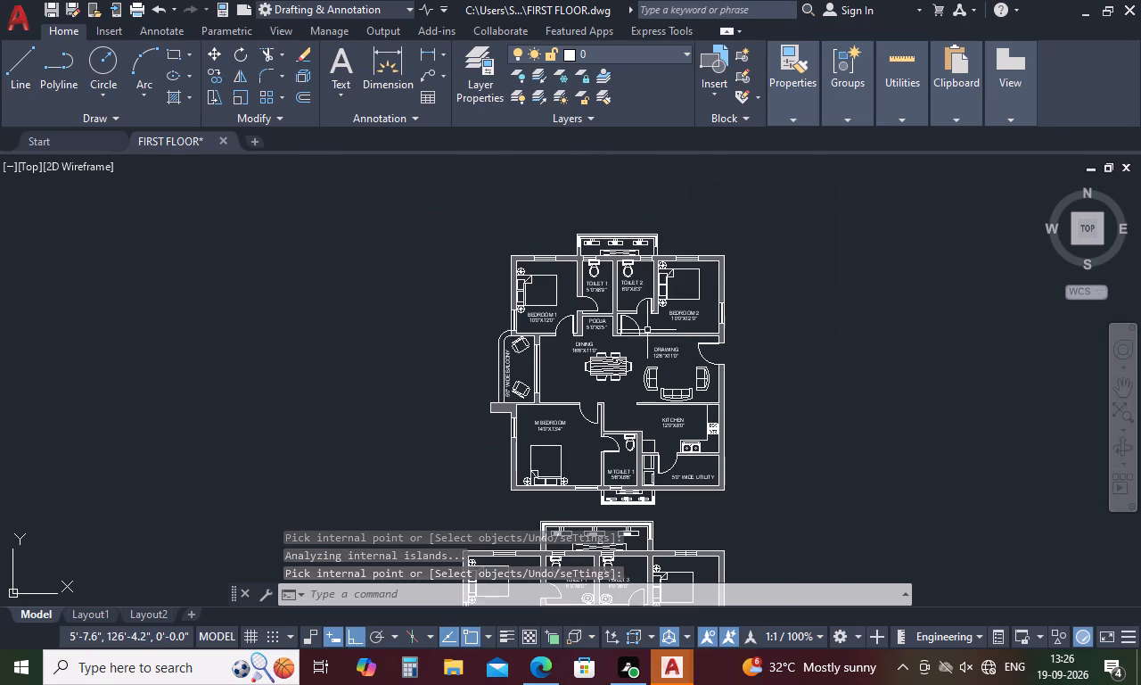
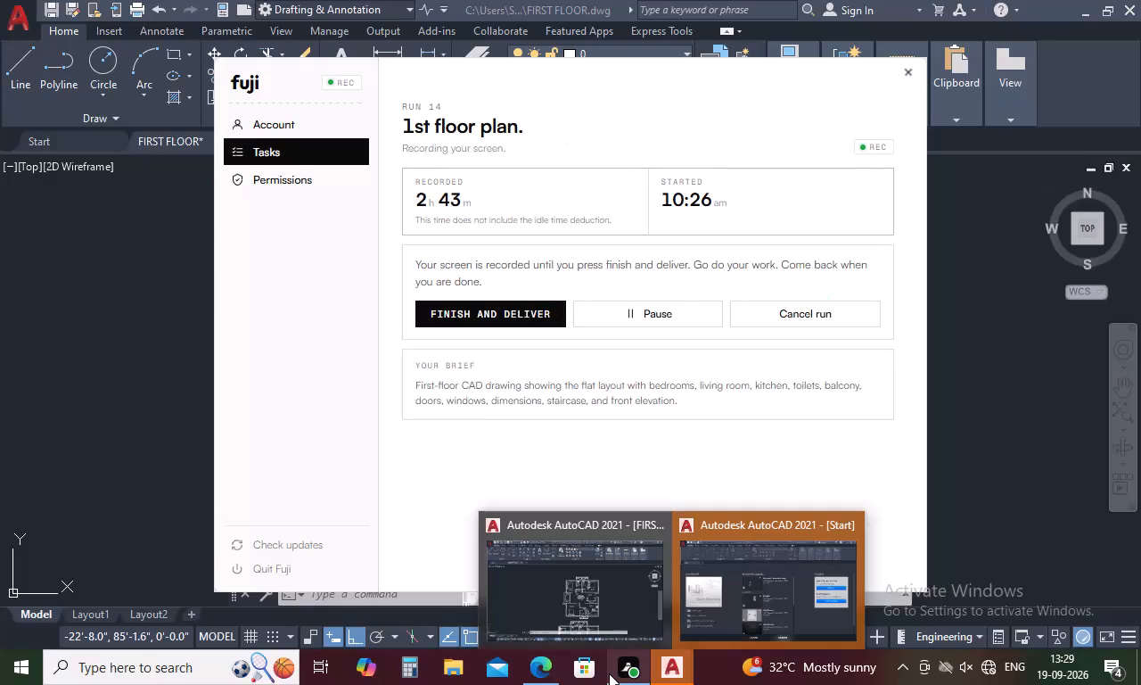
# Fill both side wall stubs of the ODU ledge below M TOILET 1 with solid hatch in colour 99,100,102.
pyautogui.click(654, 595)
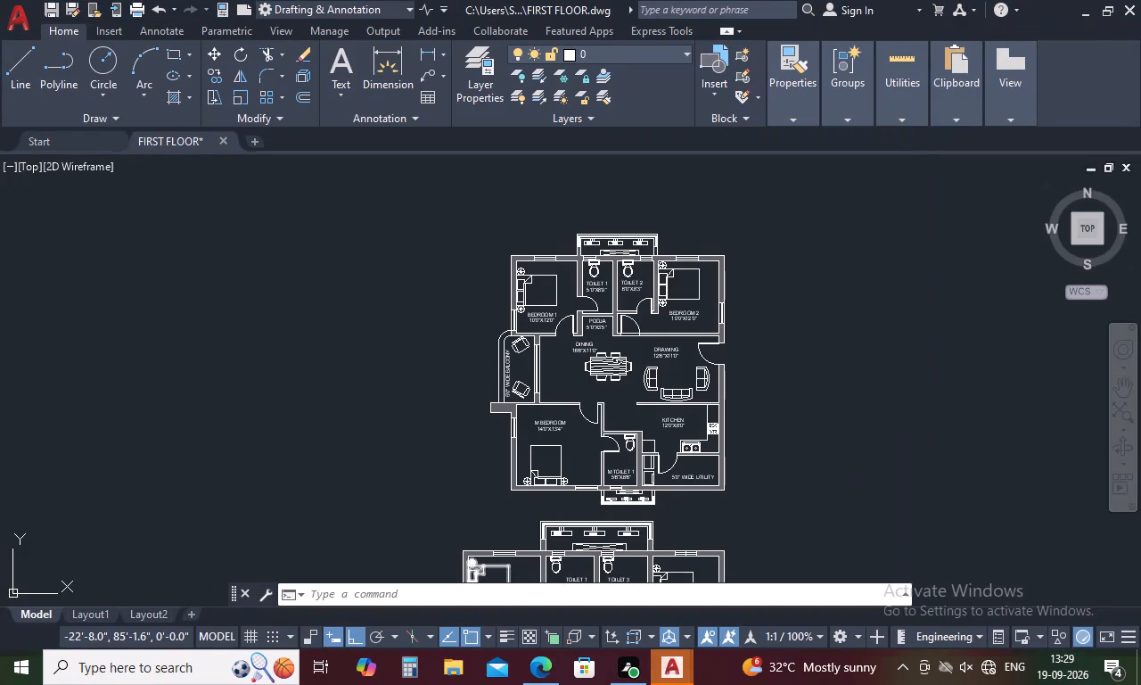
pyautogui.scroll(2, 591, 524)
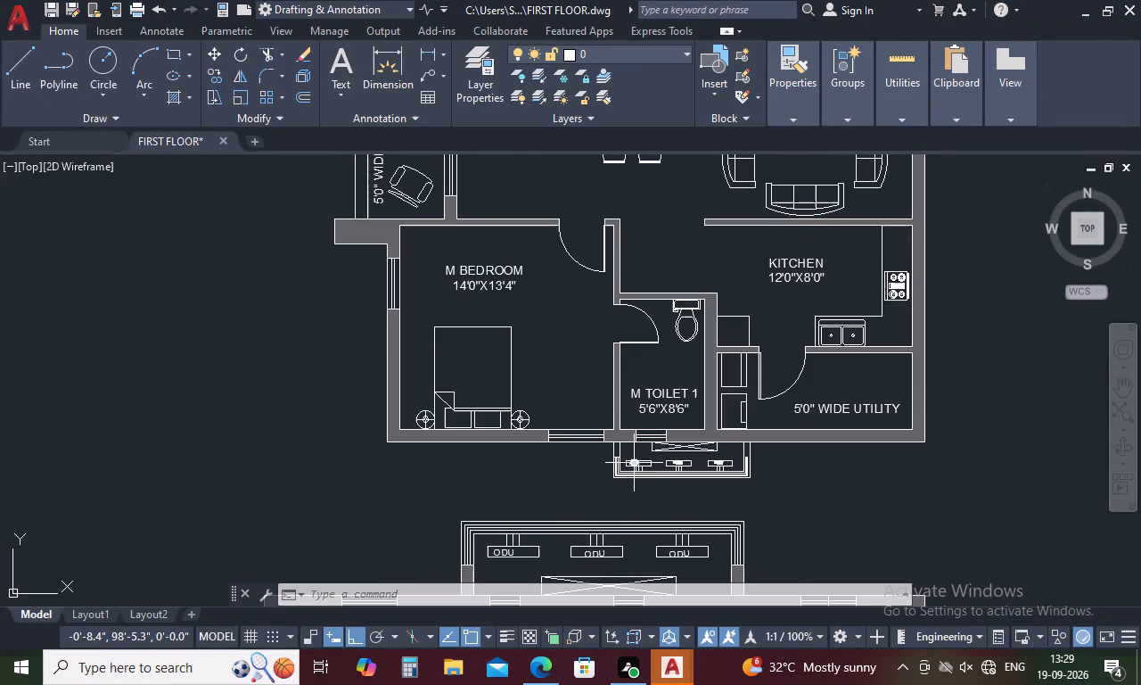
pyautogui.write('H')
pyautogui.press('space')
pyautogui.scroll(3, 611, 450)
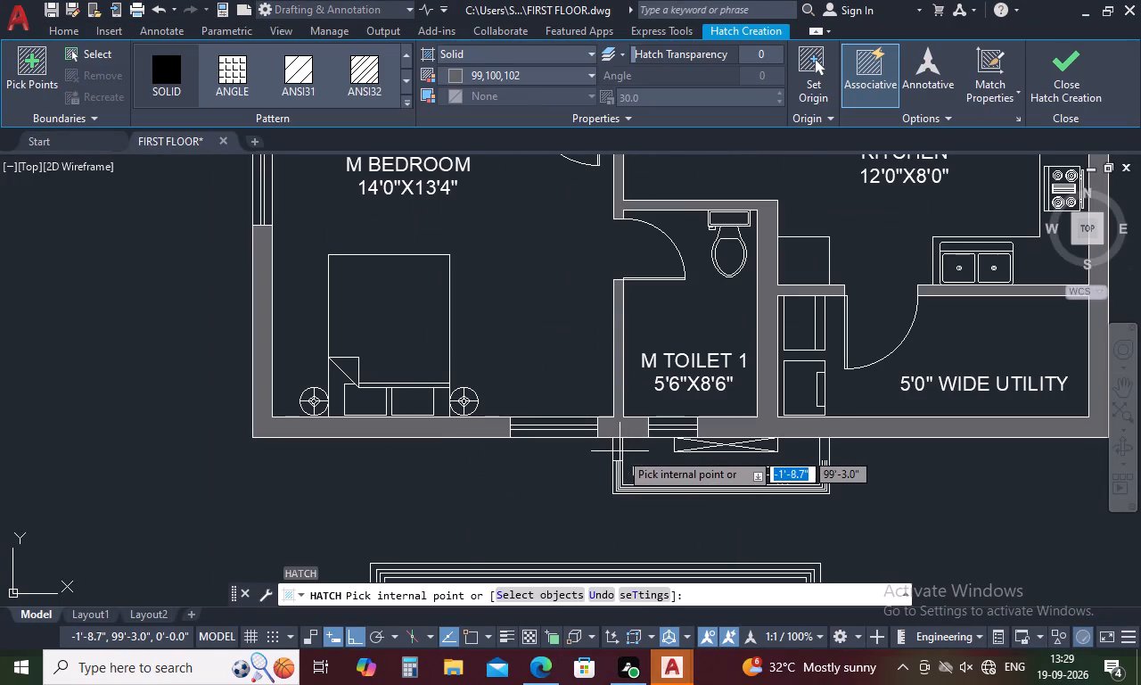
pyautogui.click(619, 451)
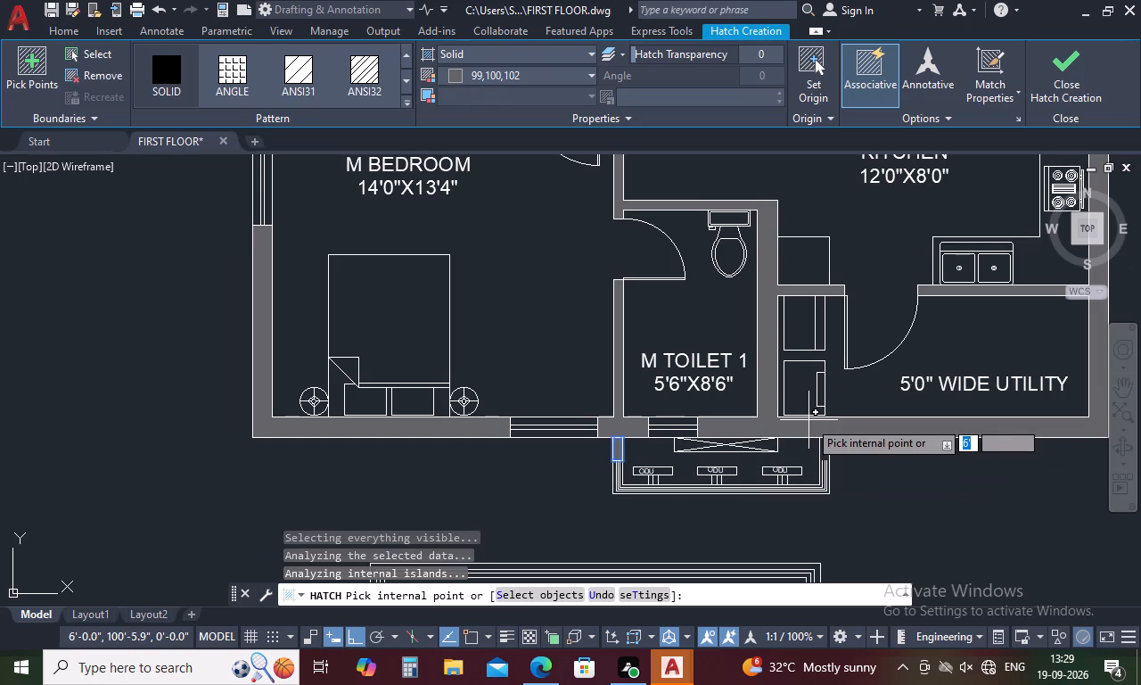
pyautogui.scroll(3, 809, 419)
pyautogui.click(853, 522)
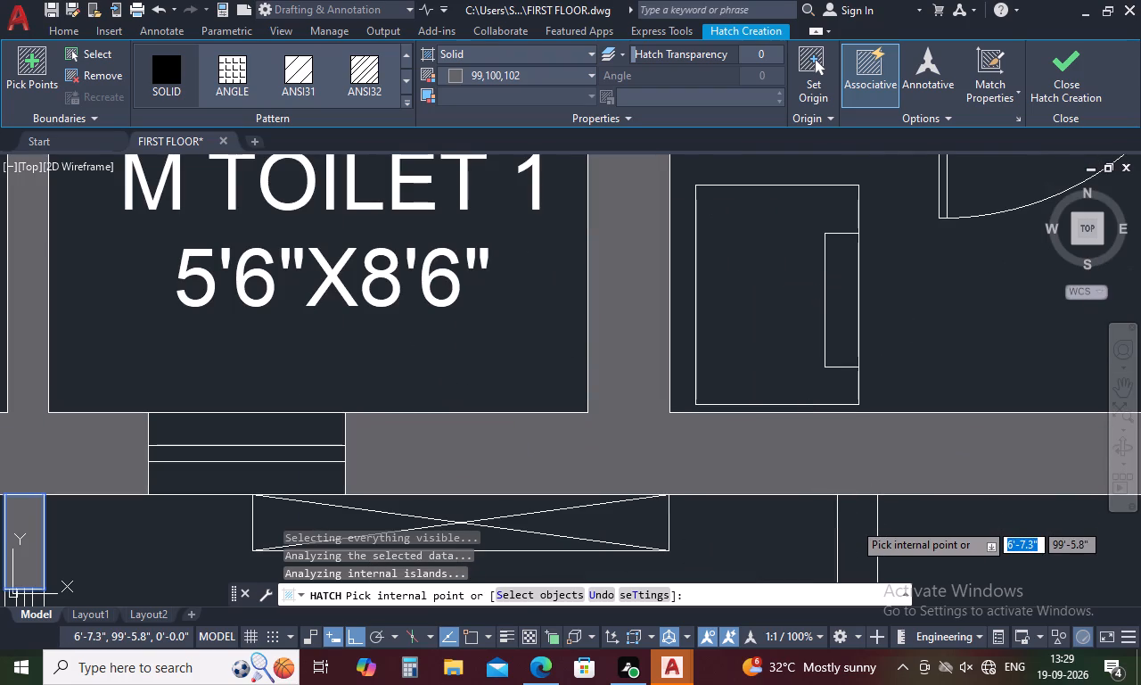
pyautogui.scroll(-3, 546, 319)
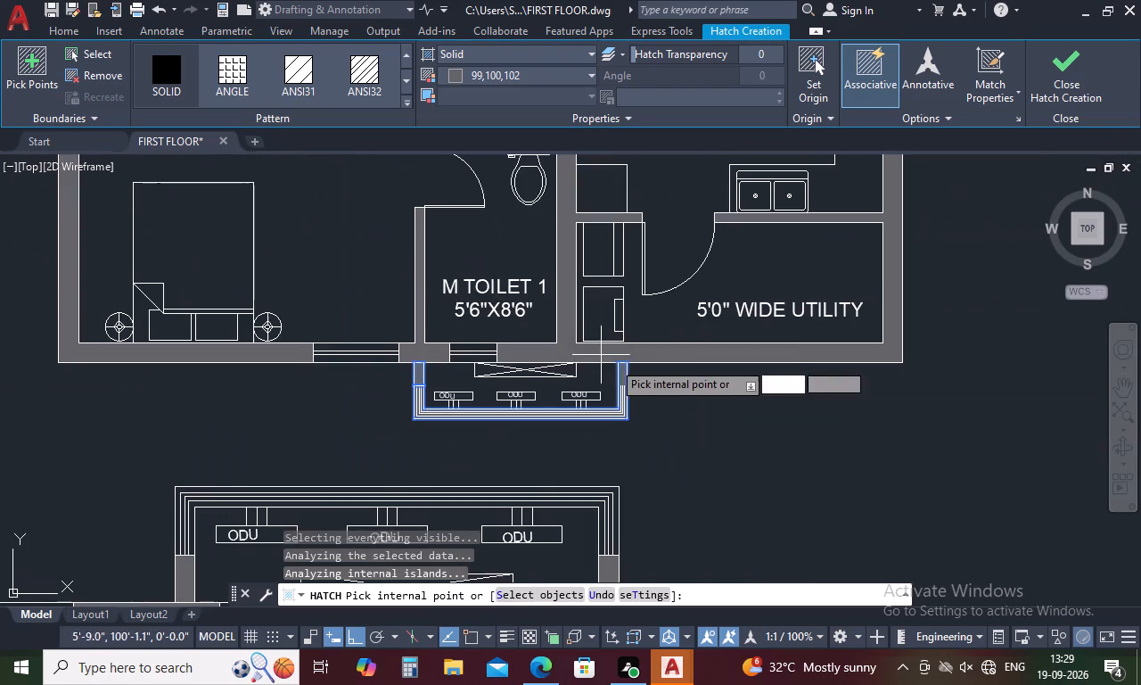
pyautogui.scroll(-2, 649, 424)
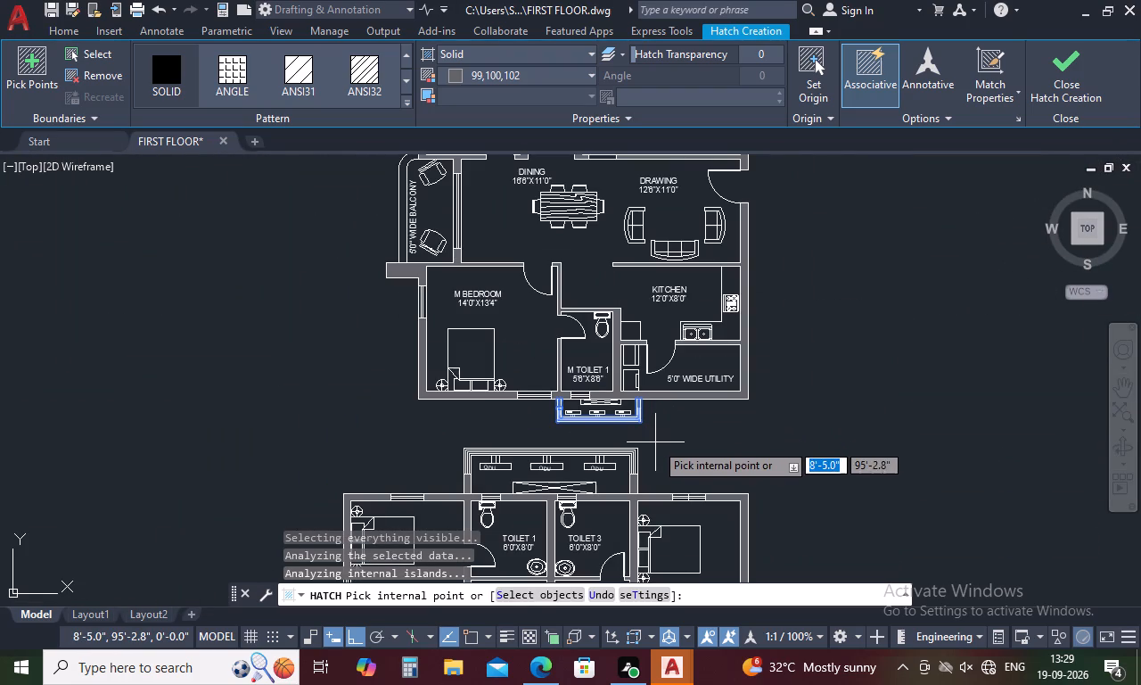
pyautogui.click(1090, 101)
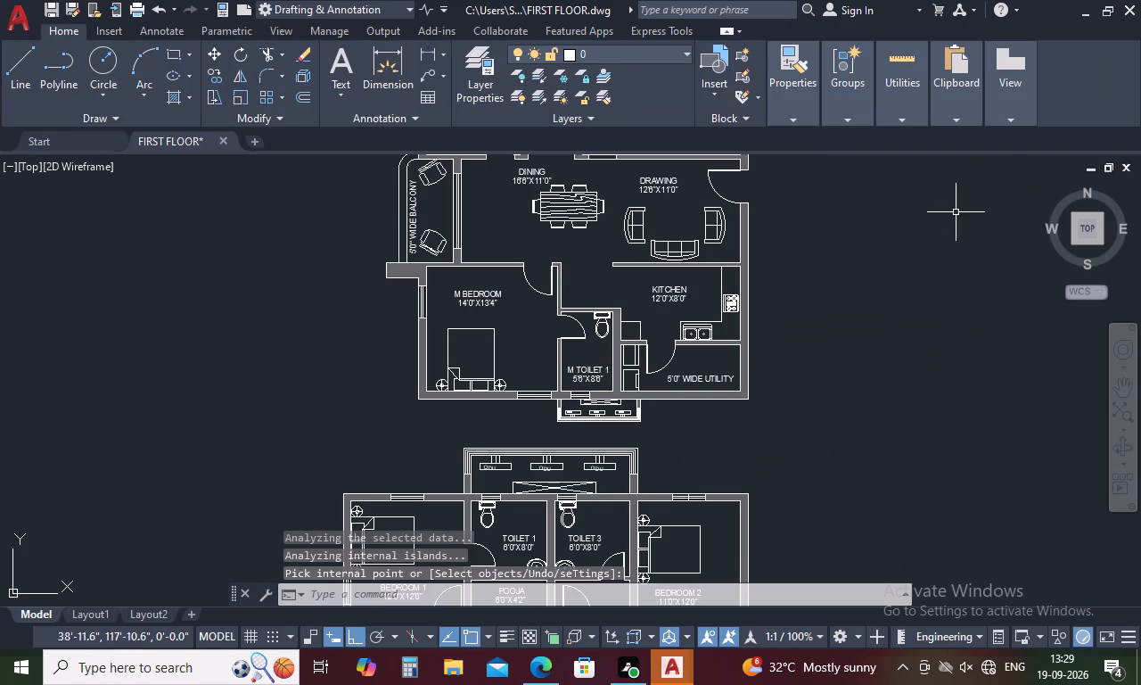
# Fill the right-hand wall stub of the ODU ledge above TOILET 2 with solid hatch in colour 99,100,102.
pyautogui.scroll(-2, 853, 272)
pyautogui.scroll(2, 800, 157)
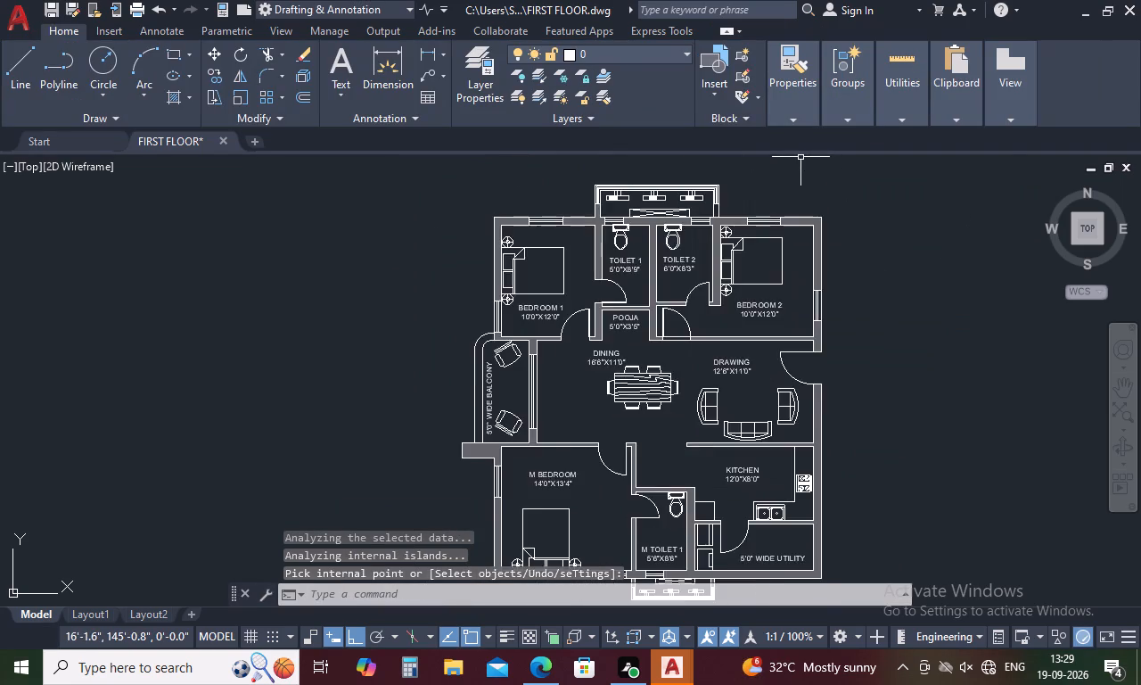
pyautogui.scroll(1, 800, 157)
pyautogui.press('h')
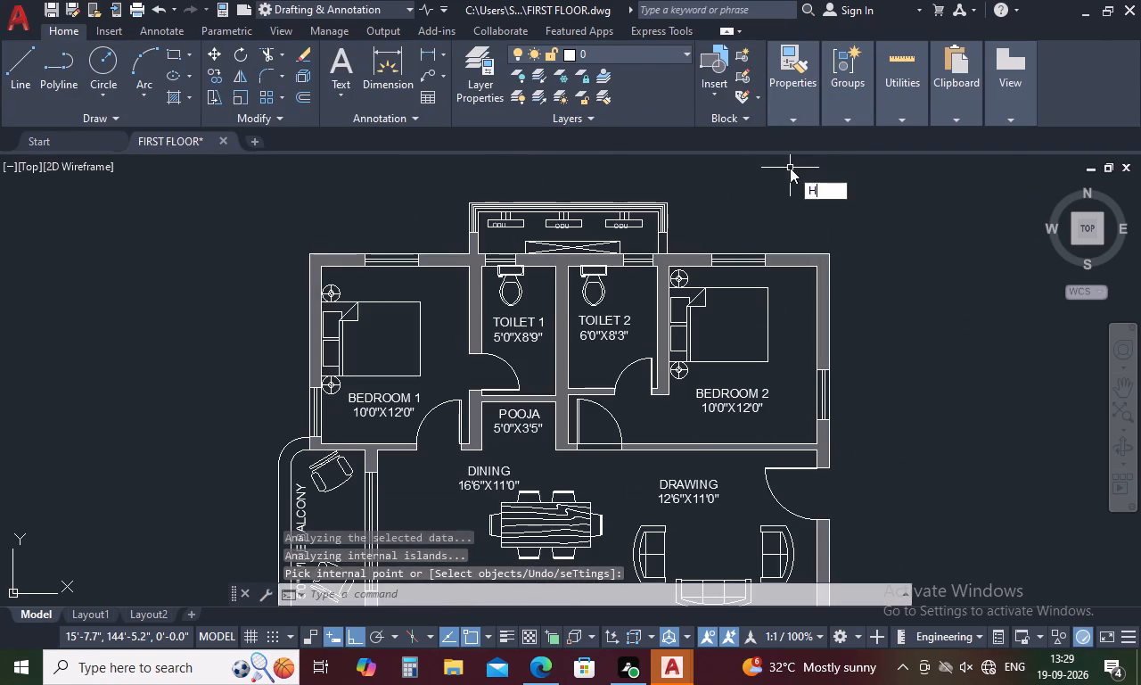
pyautogui.press('space')
pyautogui.scroll(3, 652, 237)
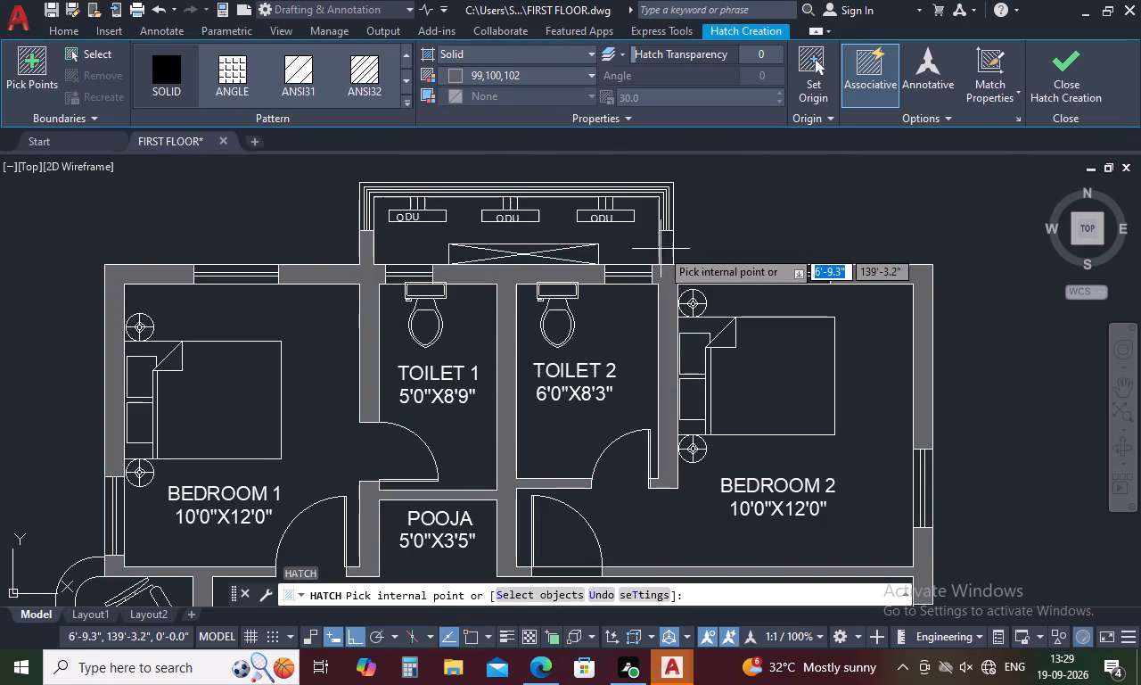
pyautogui.click(662, 249)
pyautogui.click(1079, 94)
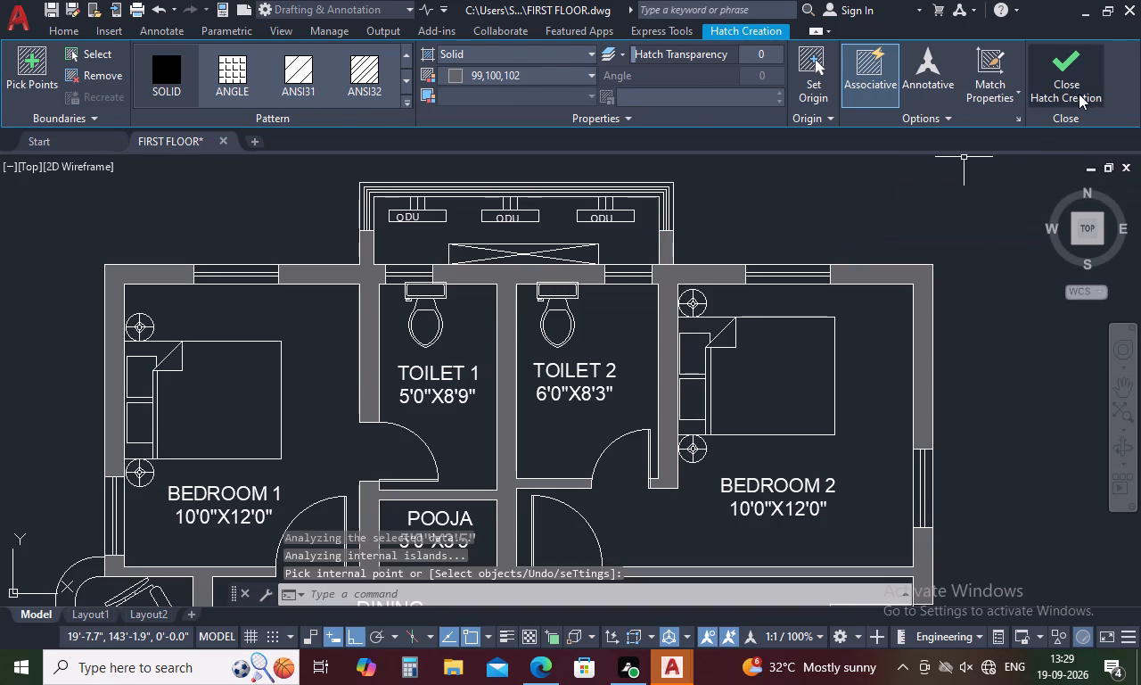
# Erase the solid hatch from the right-hand side wall of the ODU ledge below M TOILET 1.
pyautogui.scroll(-1, 720, 243)
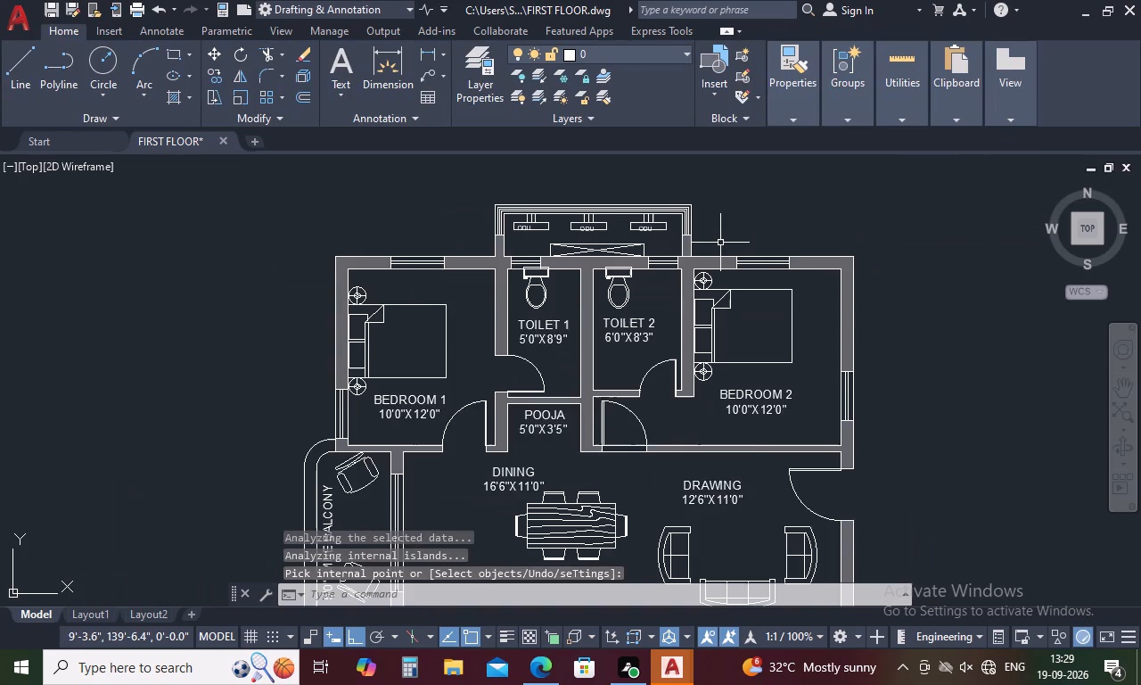
pyautogui.scroll(-2, 720, 243)
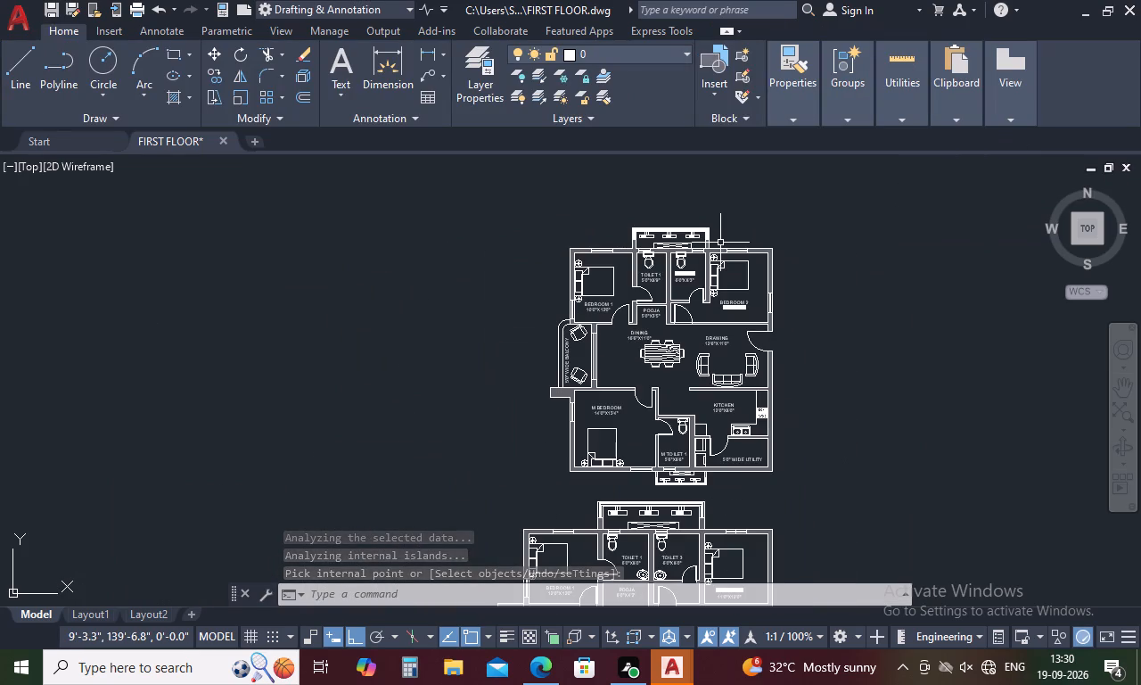
pyautogui.scroll(3, 753, 472)
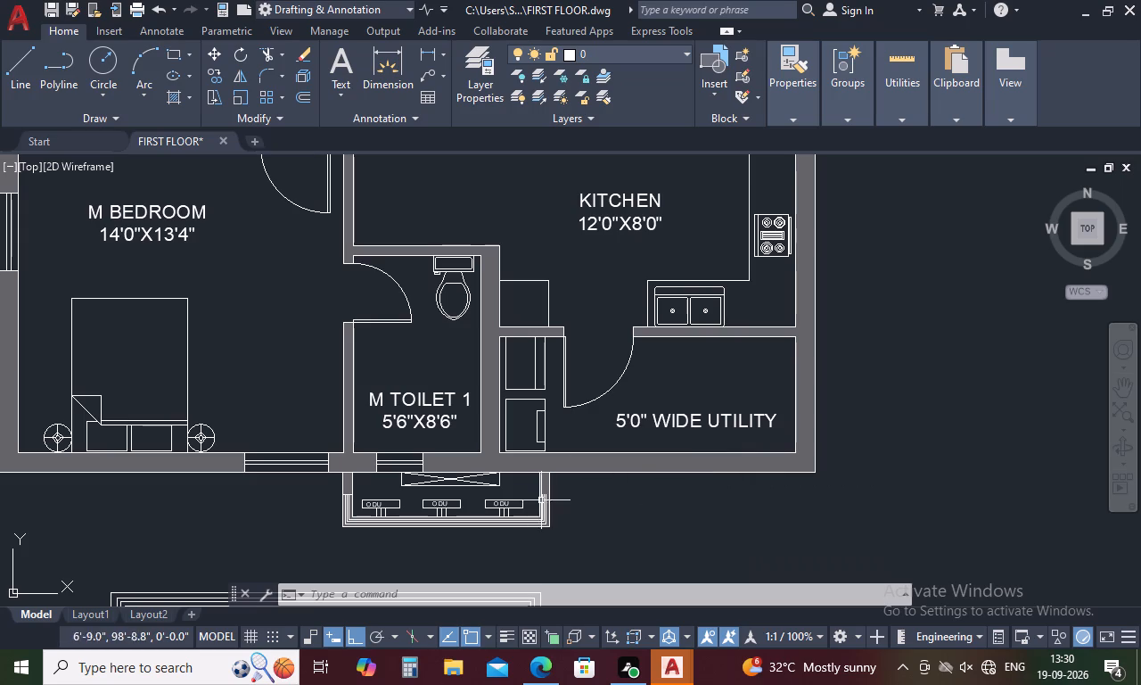
pyautogui.scroll(2, 538, 487)
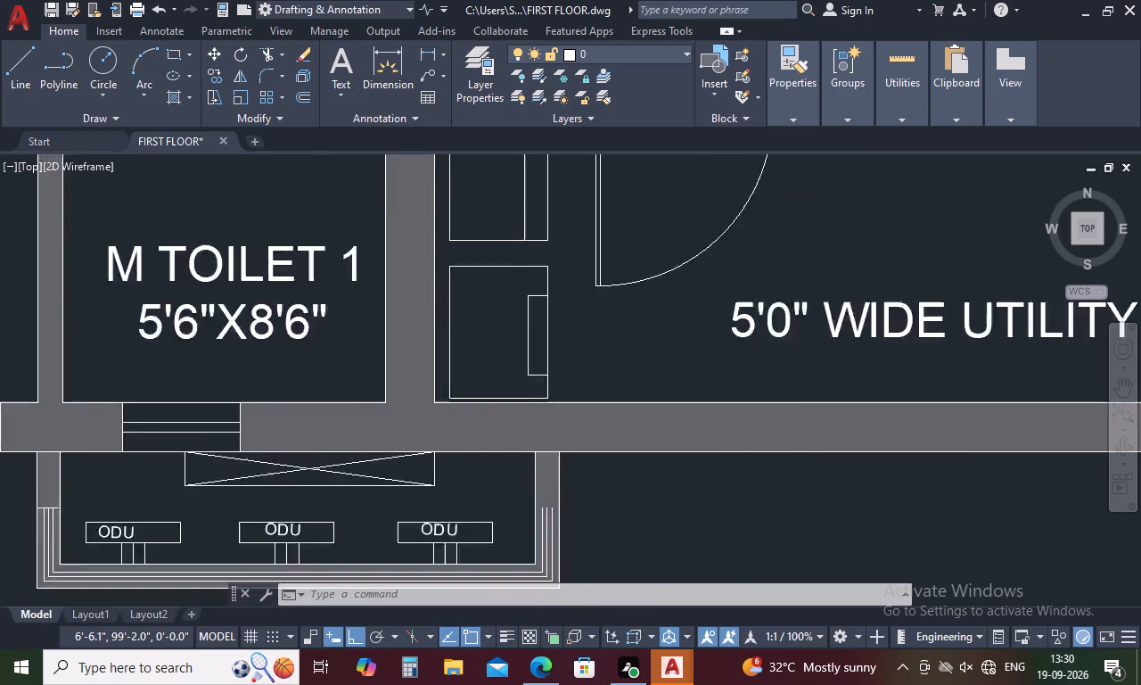
pyautogui.scroll(2, 538, 487)
pyautogui.click(539, 485)
pyautogui.press('Delete')
# Draw a line across the ODU ledge's right-hand side wall at the window lines' upper ends, closing off the wall stub.
pyautogui.scroll(-1, 547, 473)
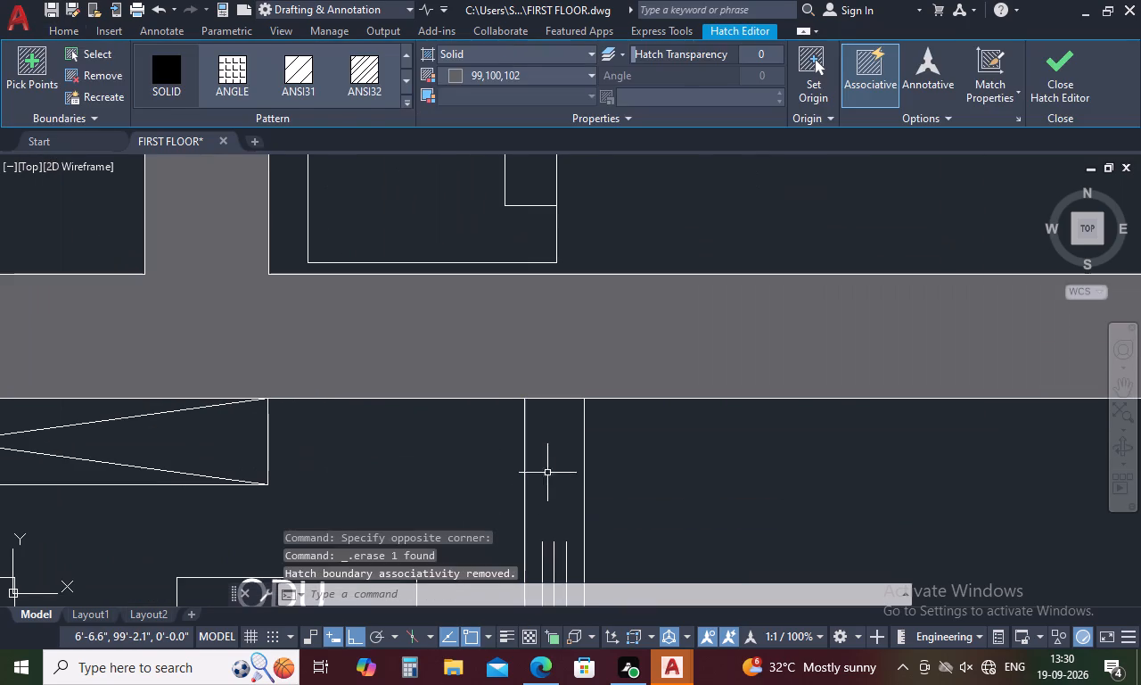
pyautogui.scroll(-2, 547, 473)
pyautogui.press('l')
pyautogui.press('space')
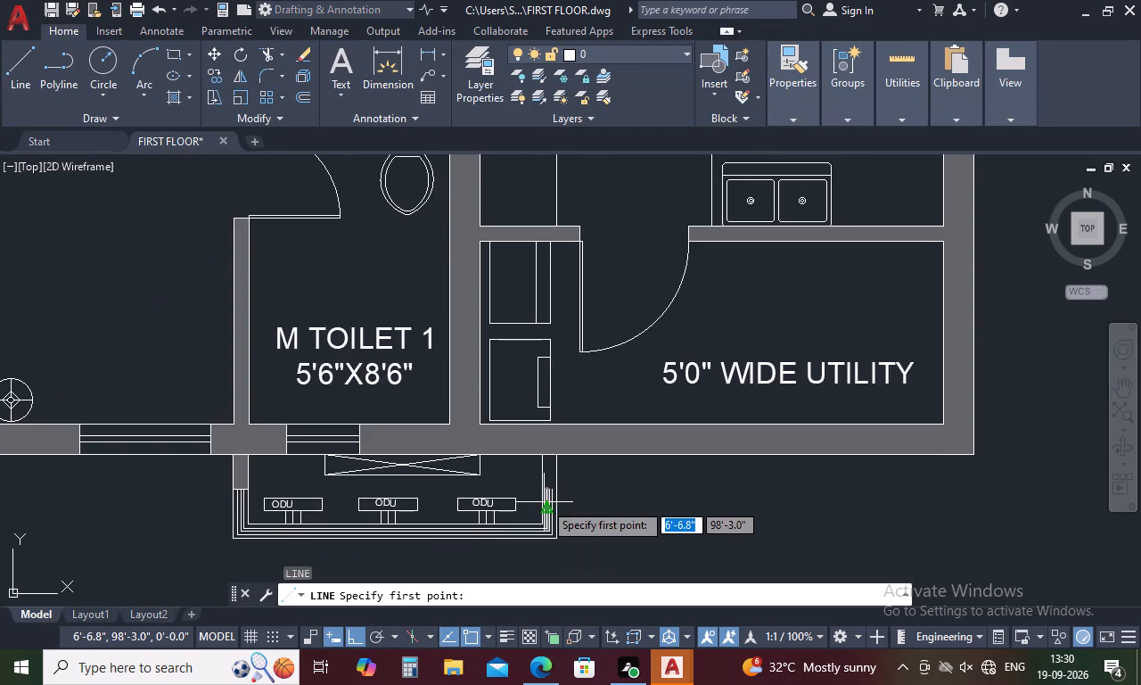
pyautogui.scroll(4, 544, 502)
pyautogui.click(504, 430)
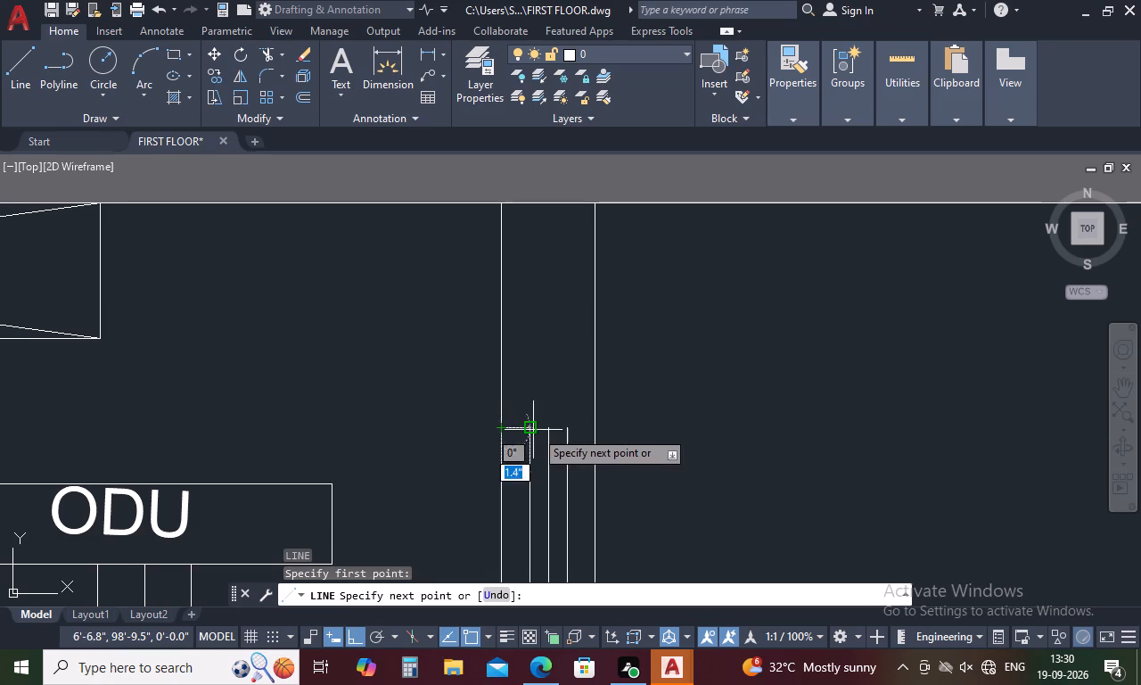
pyautogui.click(598, 432)
pyautogui.press('space')
# Fill the closed right-hand wall stub below M TOILET 1 with solid hatch in colour 99,100,102.
pyautogui.write('H')
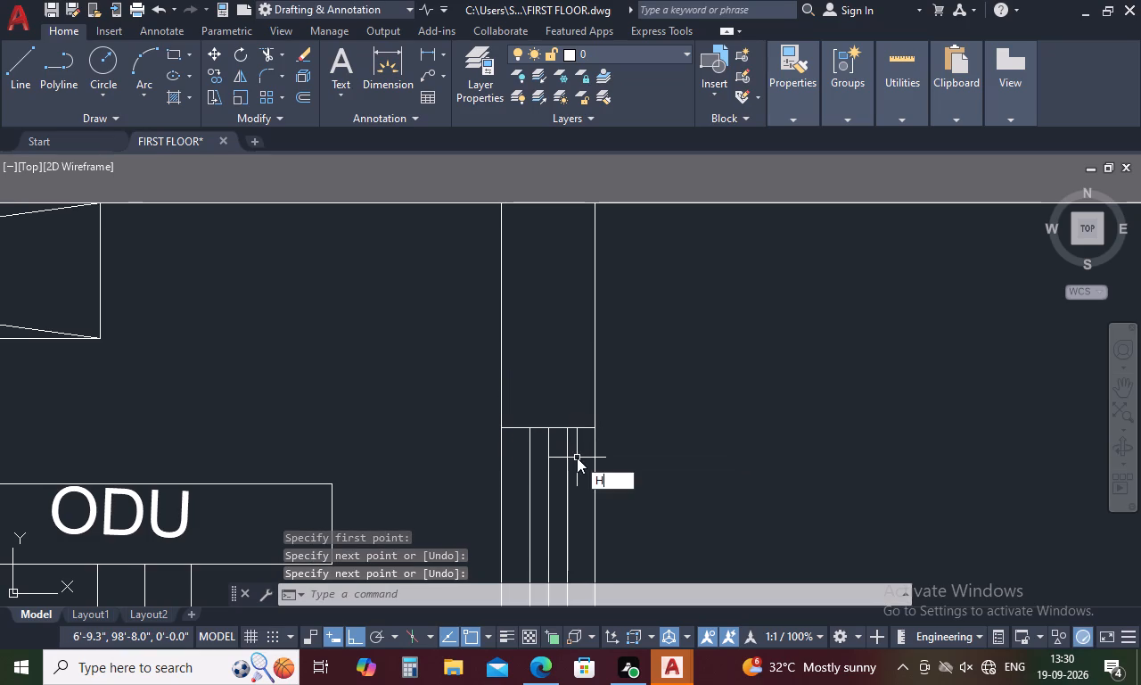
pyautogui.press('space')
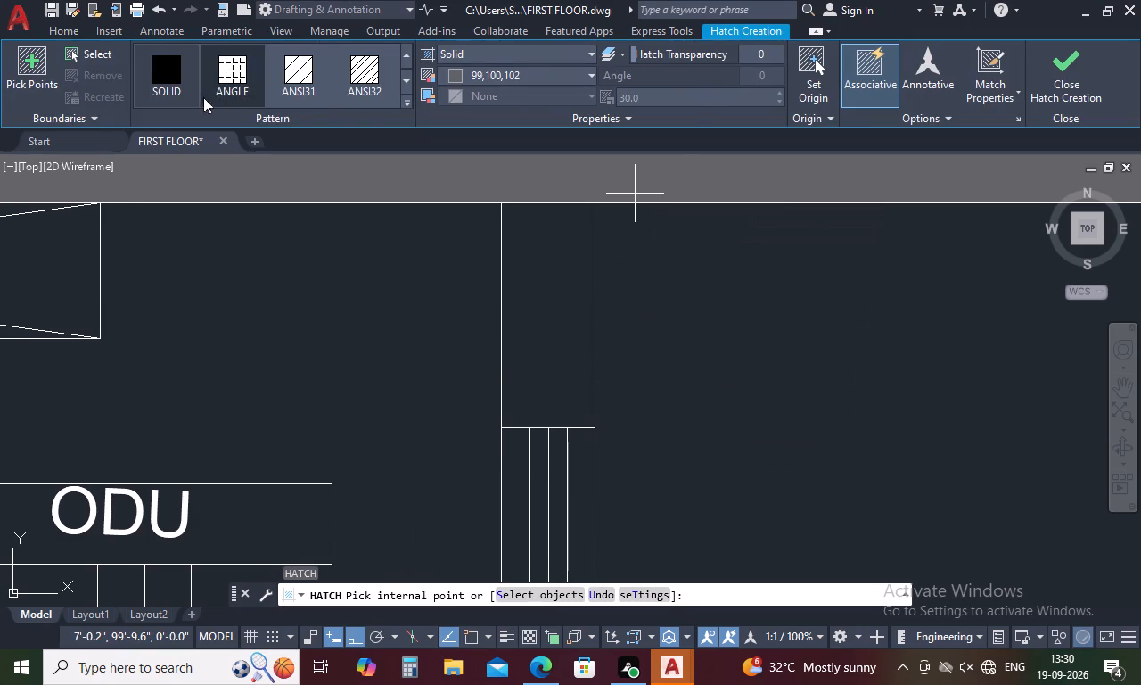
pyautogui.click(571, 338)
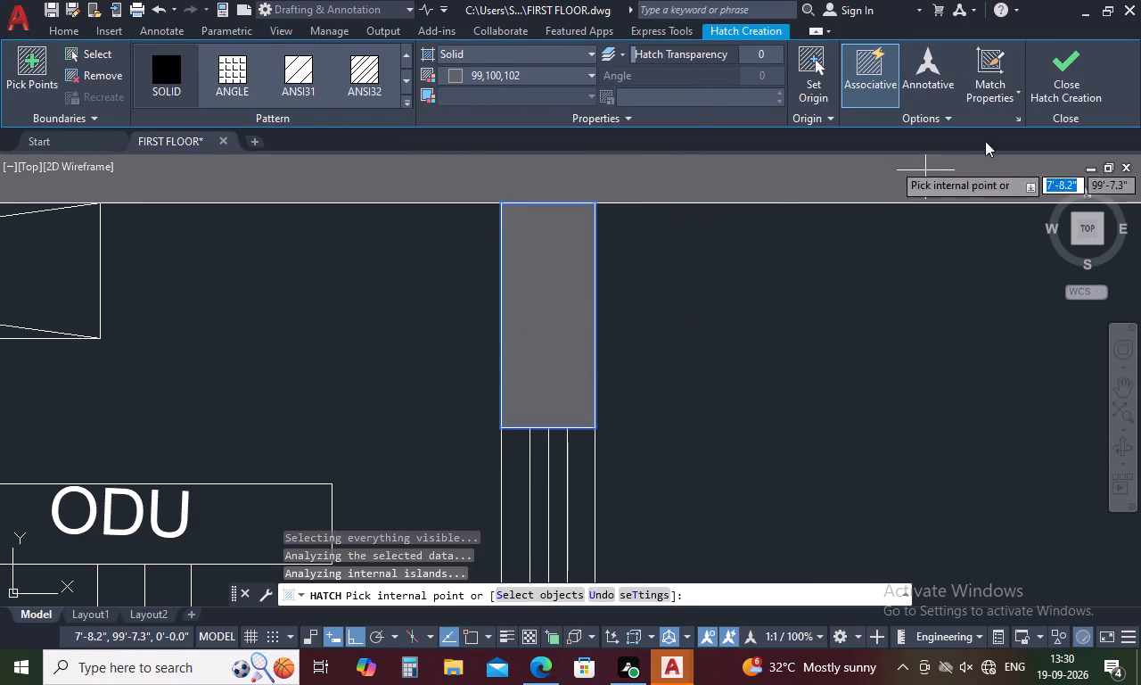
pyautogui.click(1074, 87)
# Examine the wall fills and ODU ledges across the upper and lower floor plans.
pyautogui.scroll(-3, 758, 333)
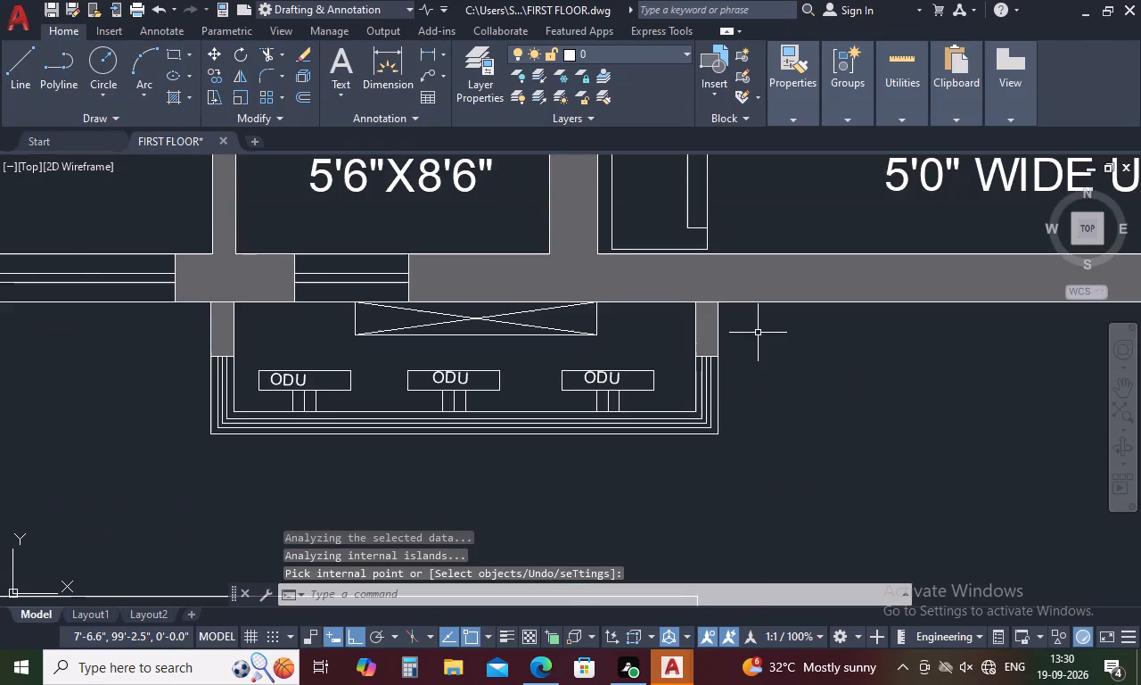
pyautogui.scroll(-6, 758, 333)
pyautogui.scroll(2, 798, 273)
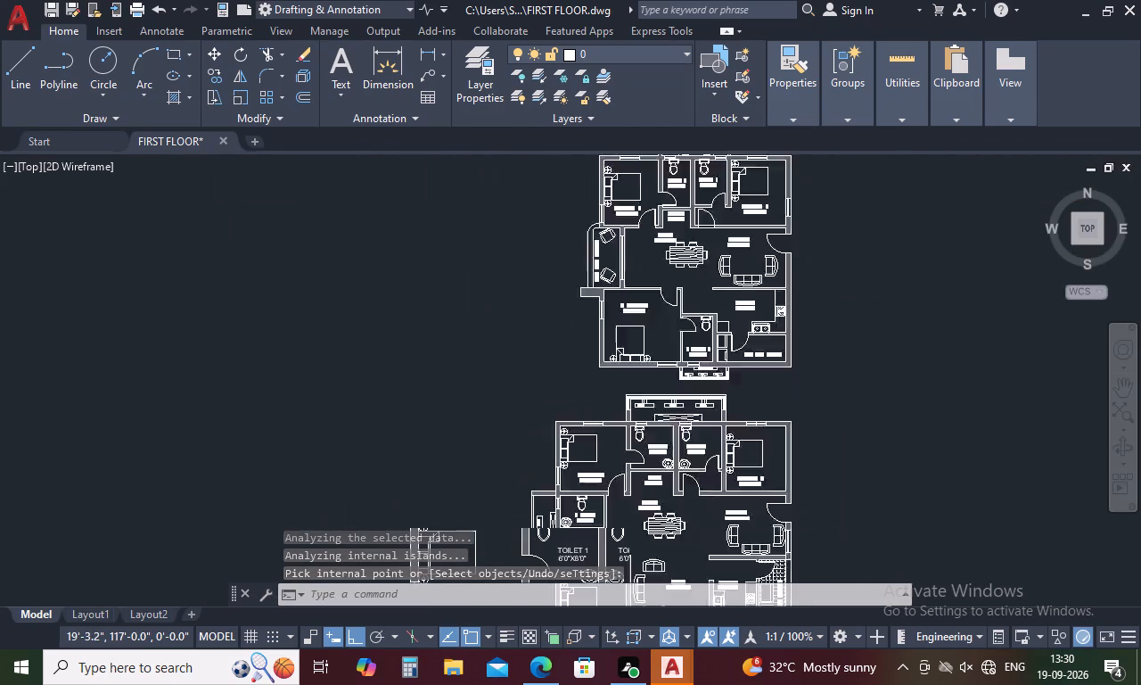
pyautogui.scroll(-3, 798, 273)
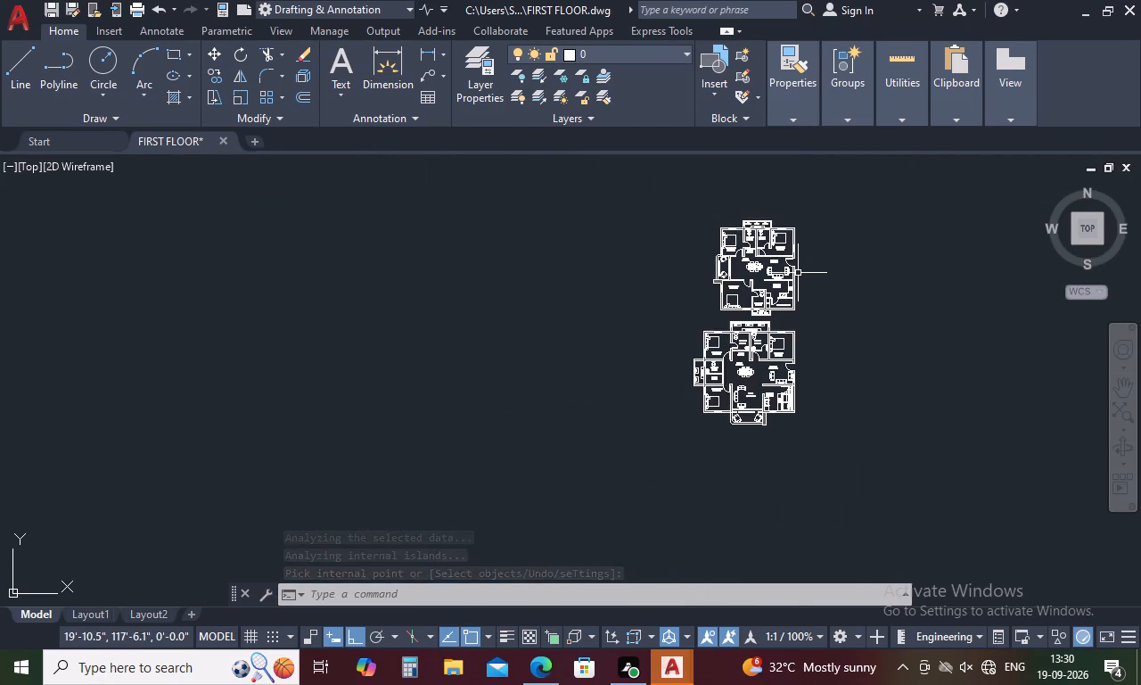
pyautogui.scroll(2, 790, 235)
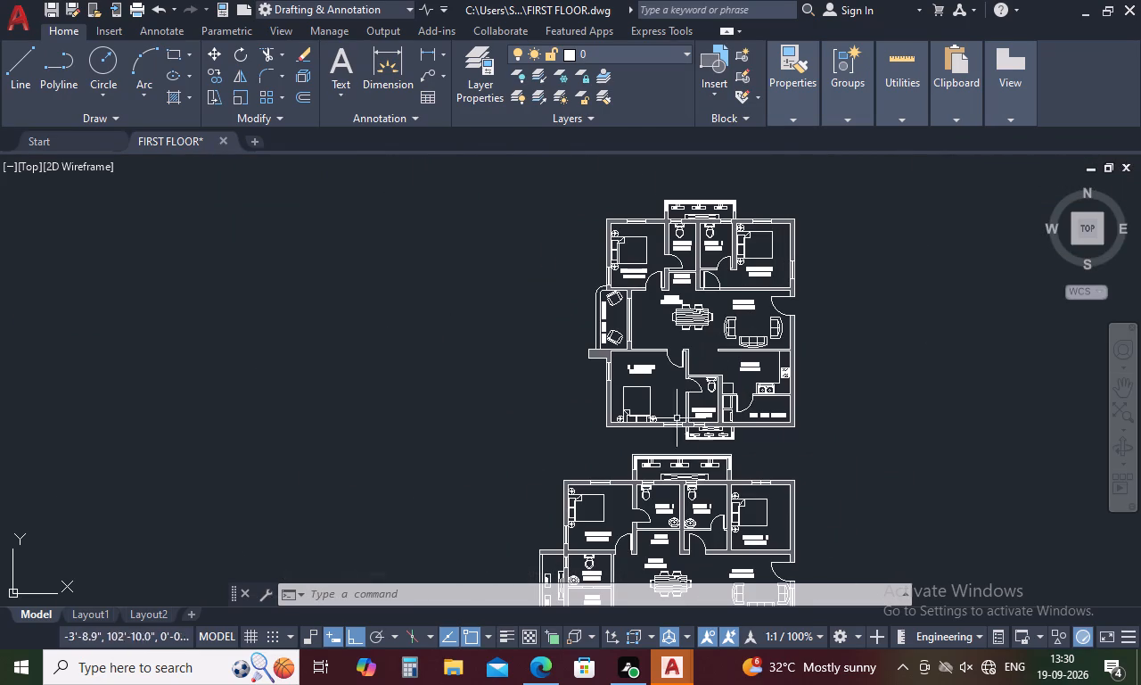
pyautogui.scroll(3, 660, 458)
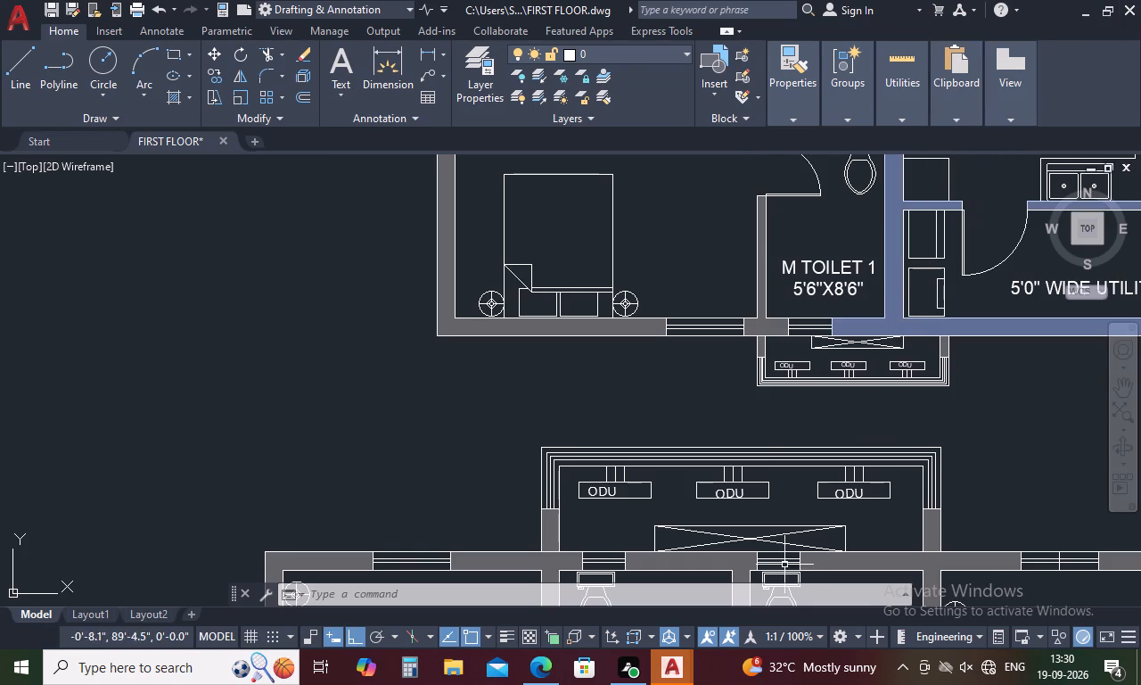
pyautogui.scroll(-4, 625, 352)
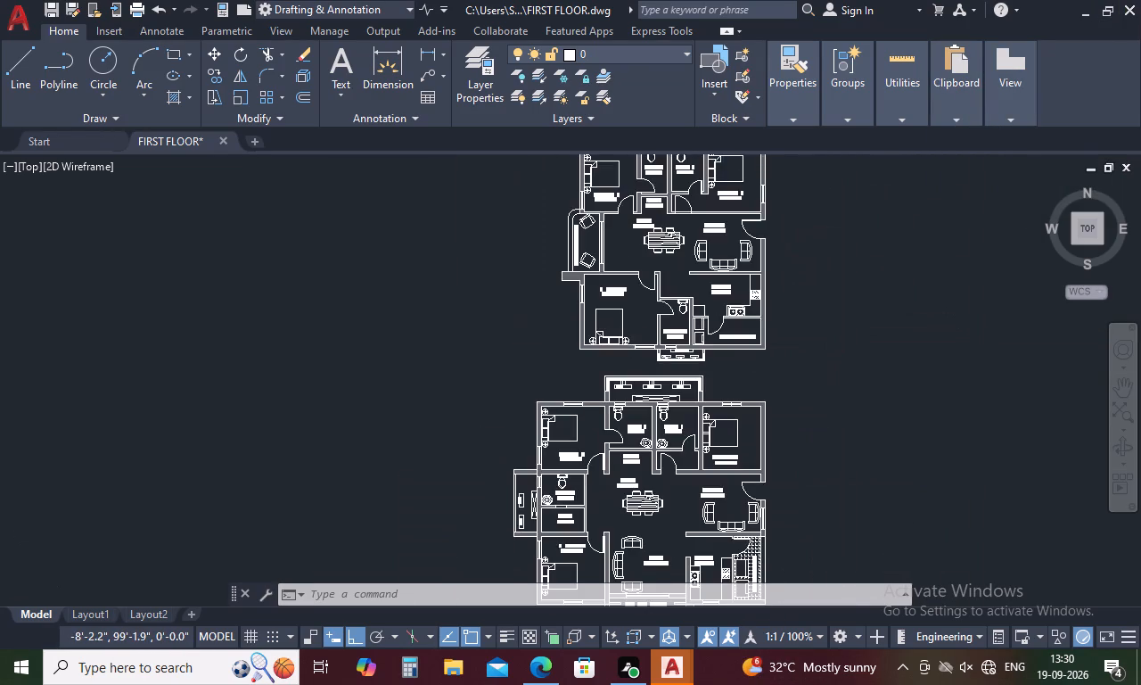
pyautogui.scroll(3, 625, 221)
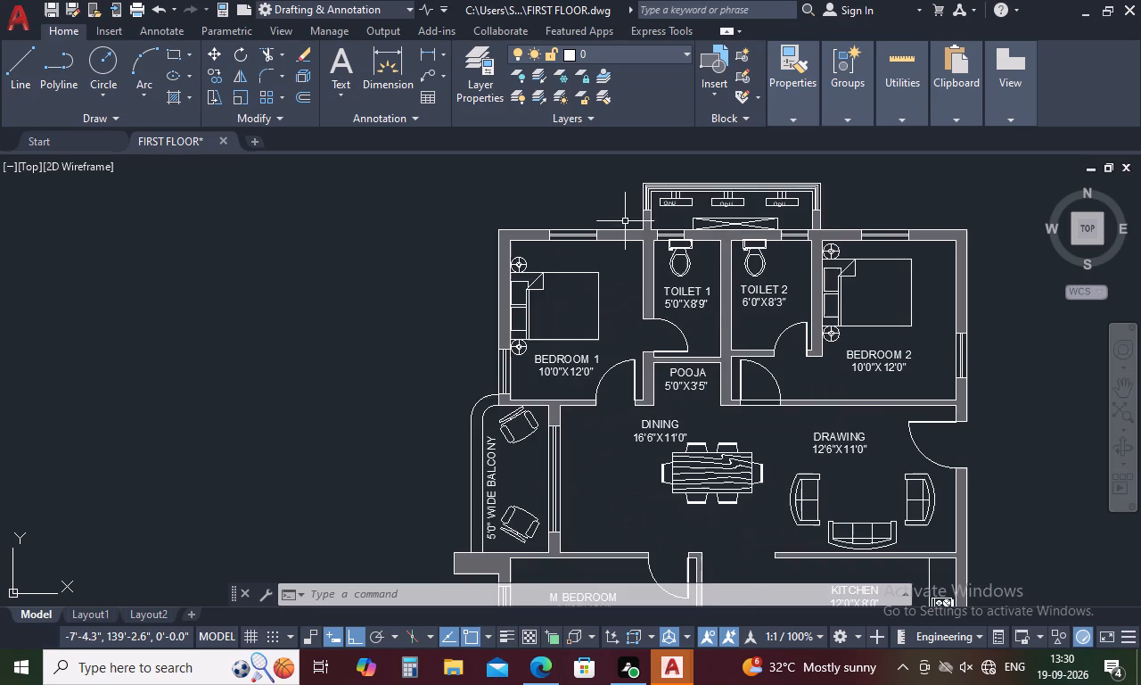
pyautogui.scroll(4, 643, 210)
pyautogui.scroll(-4, 644, 210)
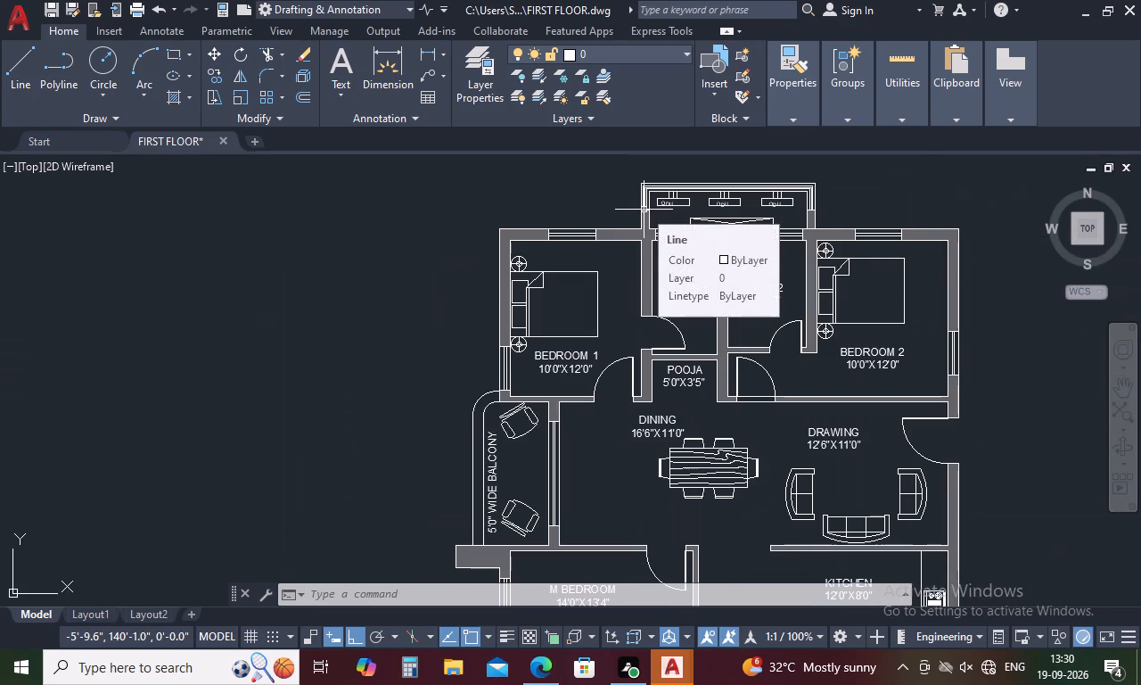
pyautogui.scroll(-3, 577, 374)
pyautogui.scroll(5, 594, 329)
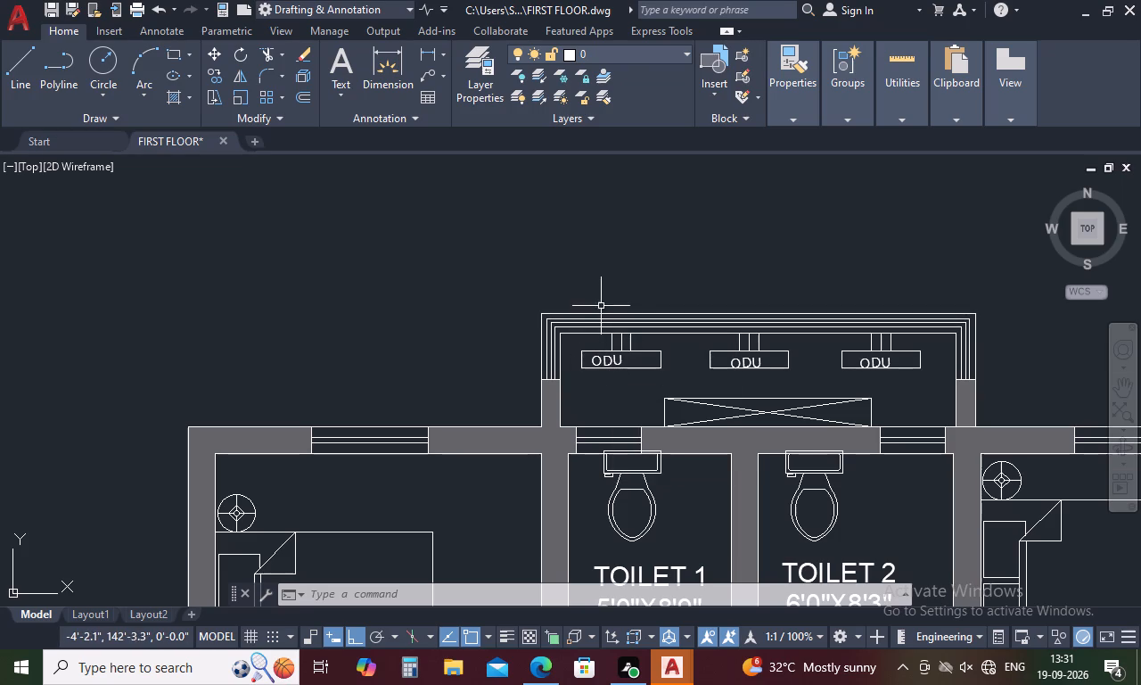
pyautogui.scroll(-3, 609, 285)
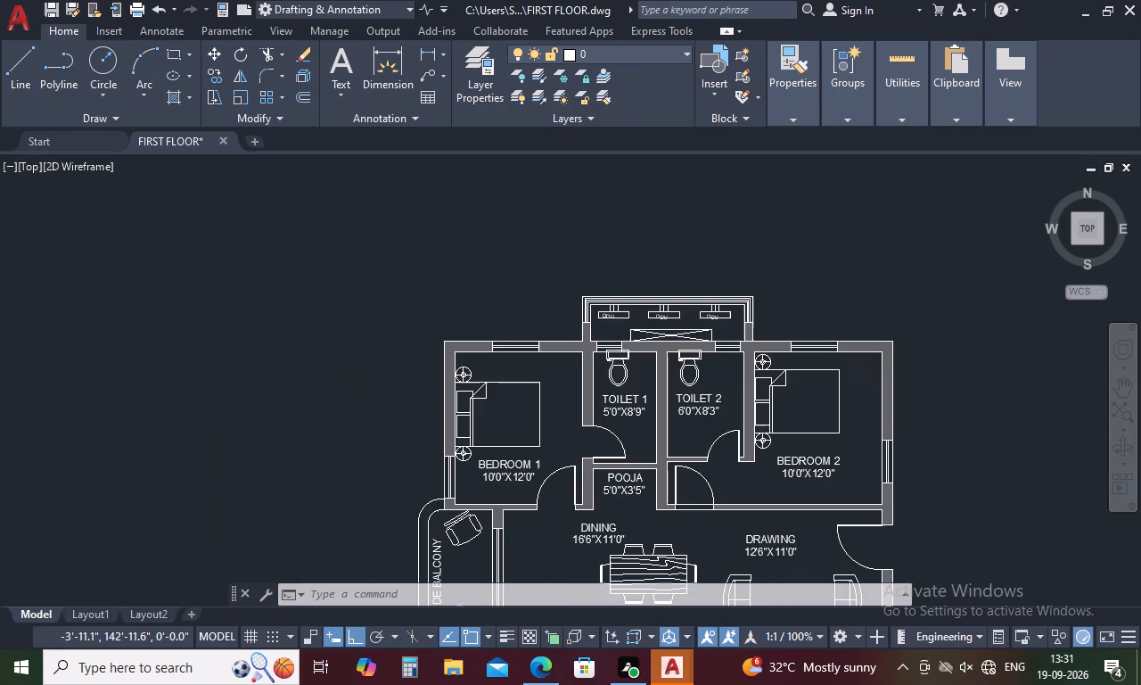
pyautogui.scroll(-4, 609, 285)
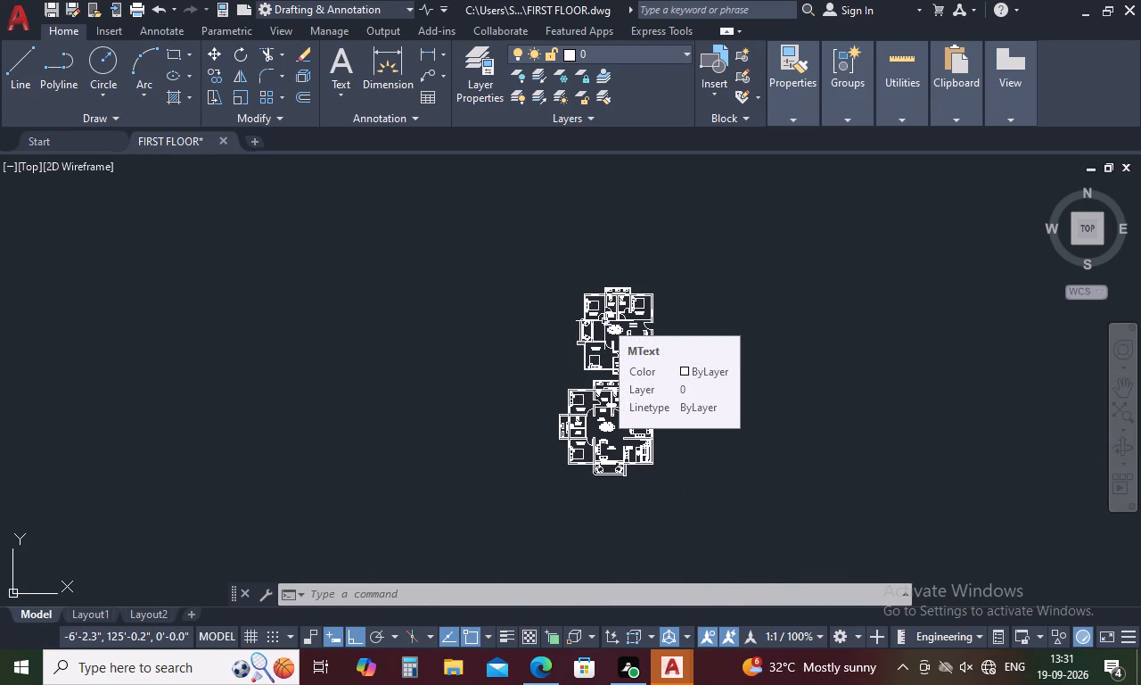
pyautogui.scroll(2, 554, 474)
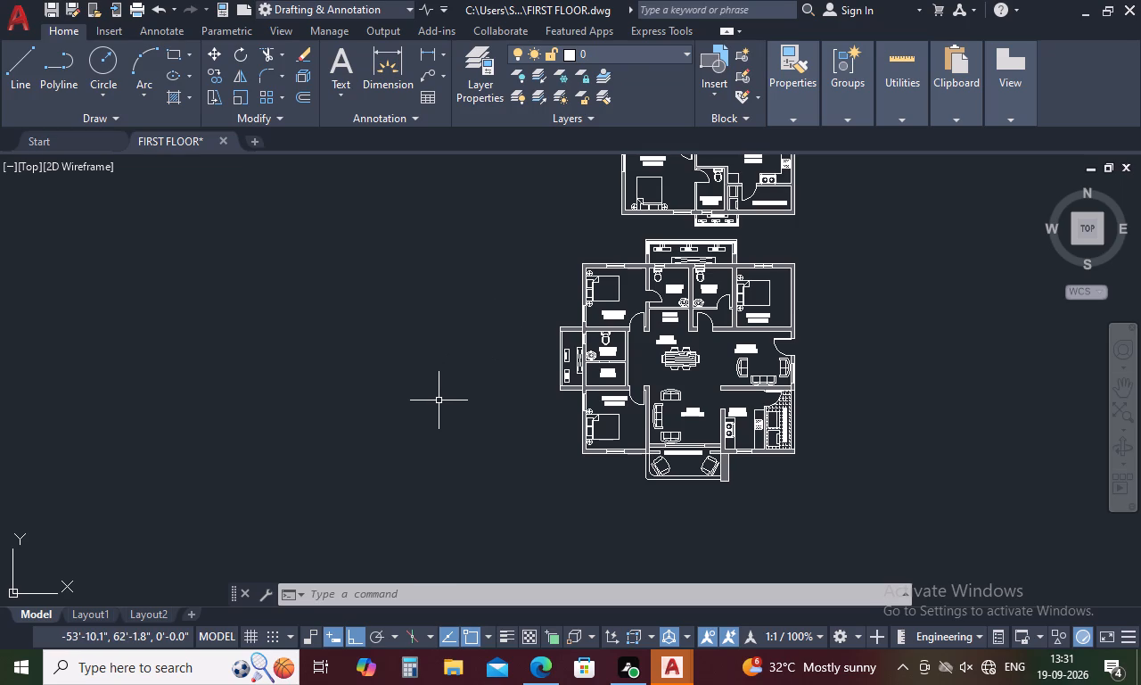
pyautogui.scroll(-4, 431, 434)
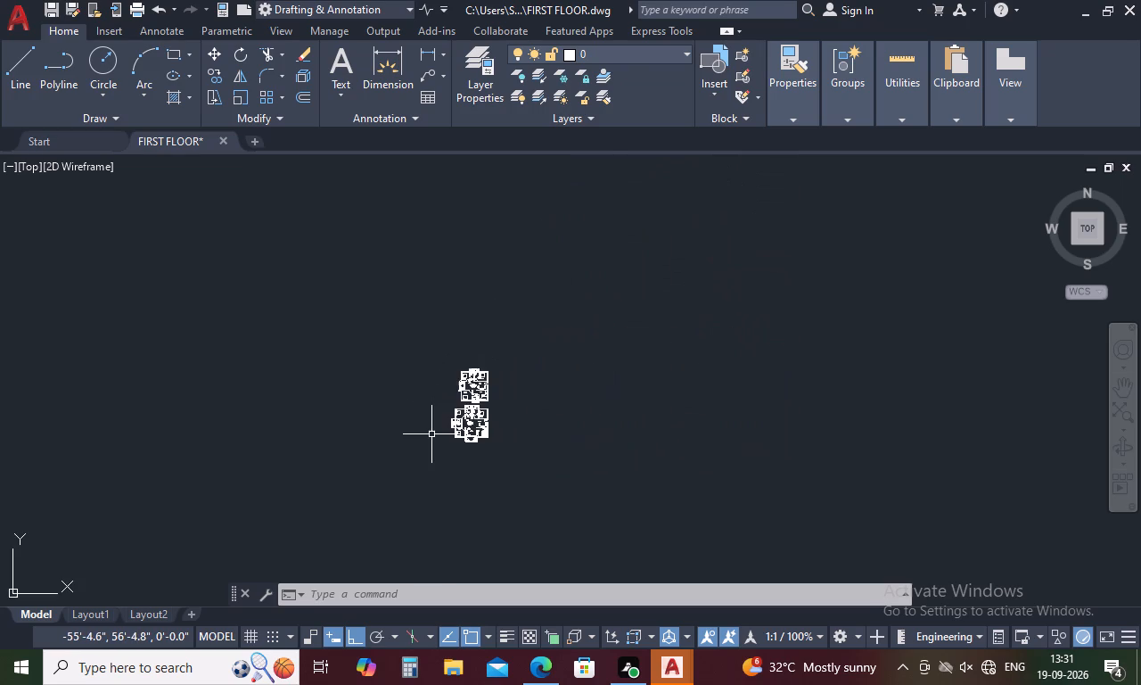
# Examine the rooms, wall fills and ODU ledges of the upper plan and the adjoining top of the lower plan.
pyautogui.scroll(3, 431, 434)
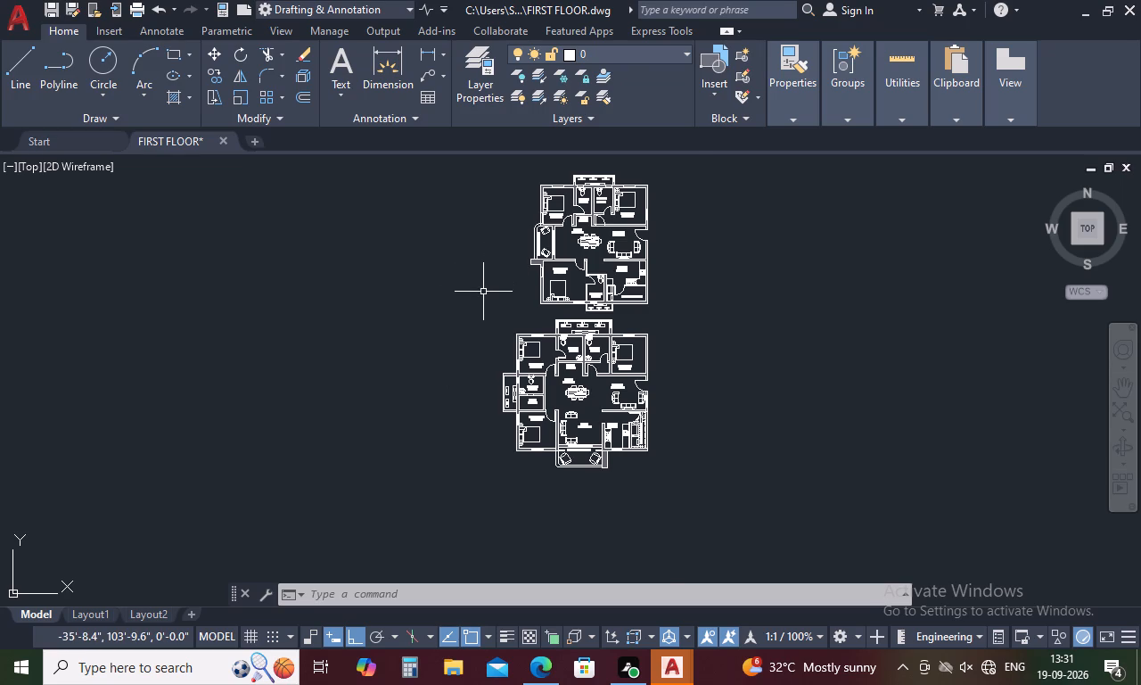
pyautogui.scroll(4, 483, 292)
pyautogui.scroll(-4, 483, 292)
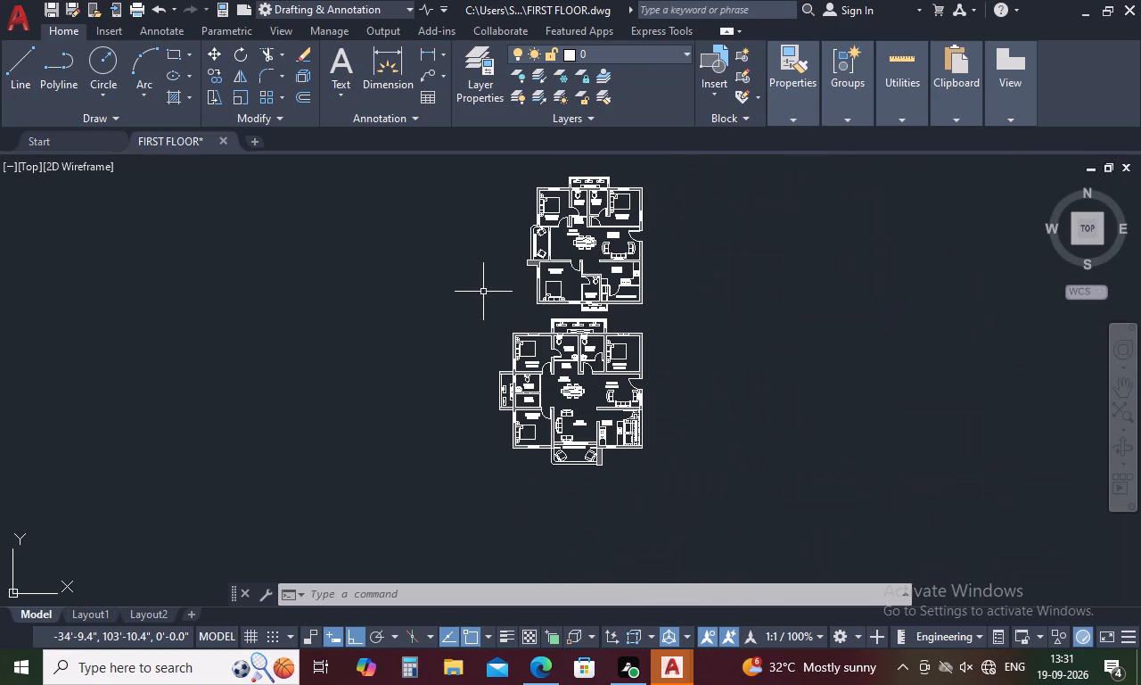
pyautogui.scroll(-2, 504, 234)
pyautogui.scroll(2, 505, 207)
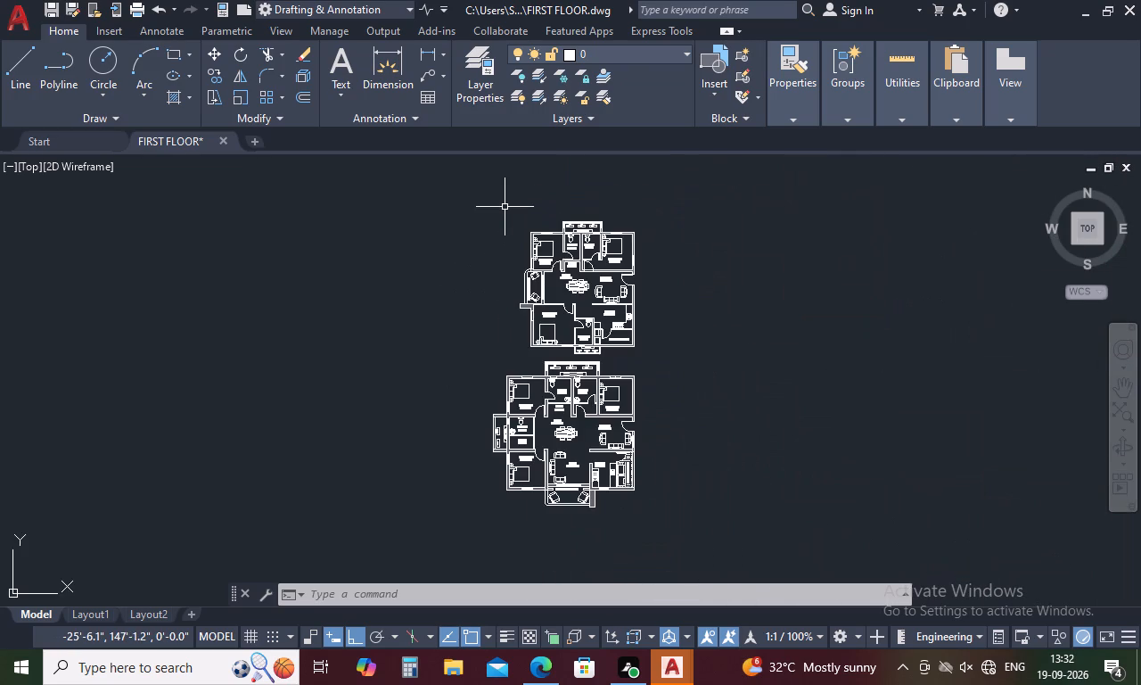
pyautogui.scroll(4, 505, 207)
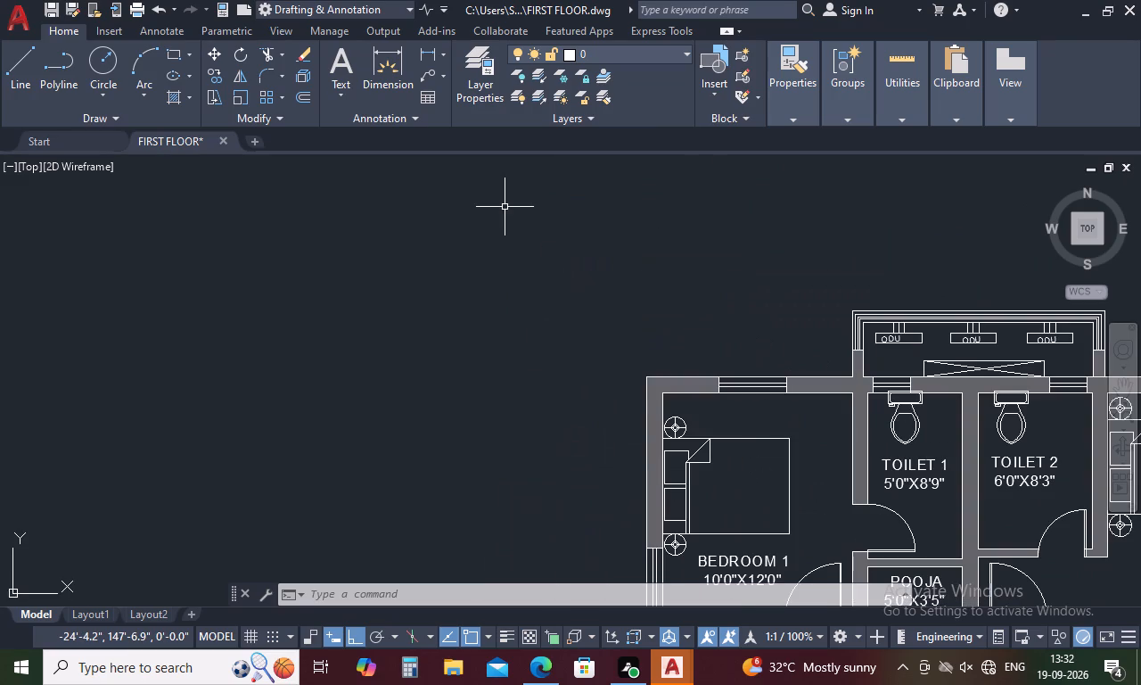
pyautogui.scroll(-2, 505, 207)
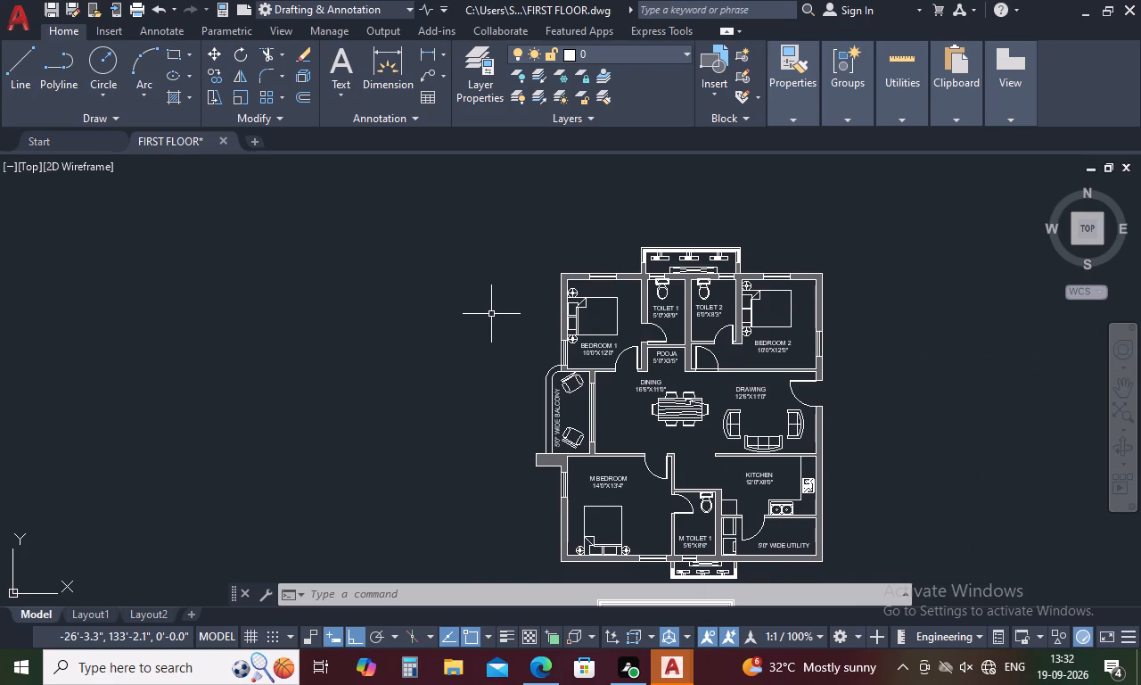
pyautogui.scroll(-2, 491, 315)
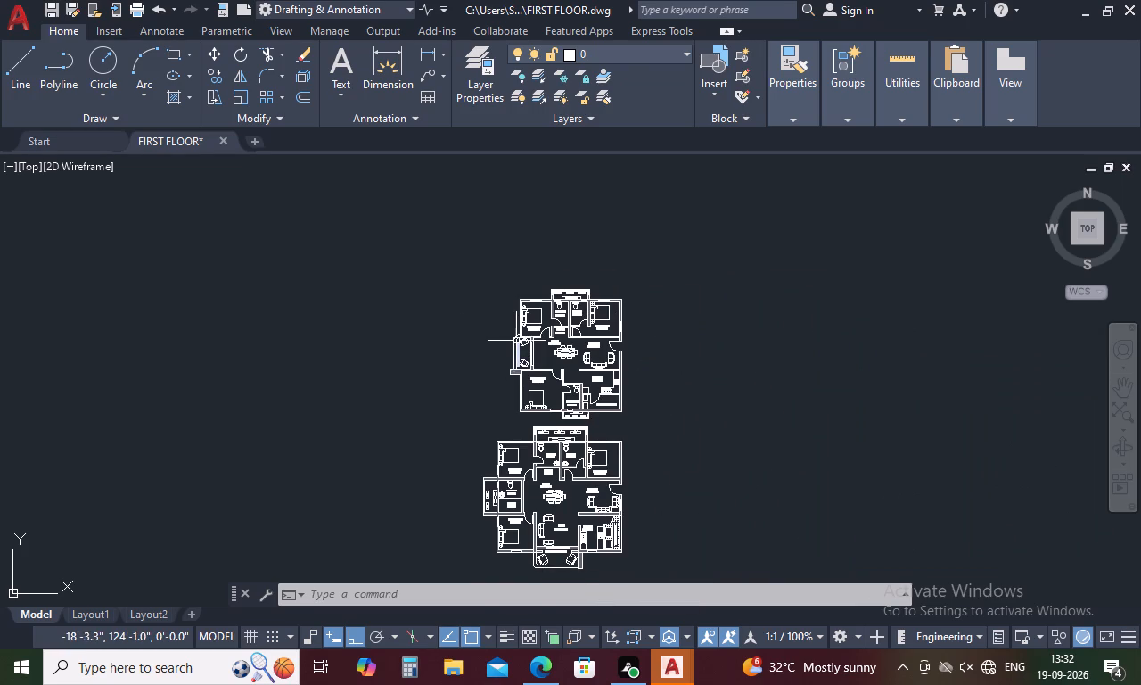
pyautogui.scroll(4, 516, 341)
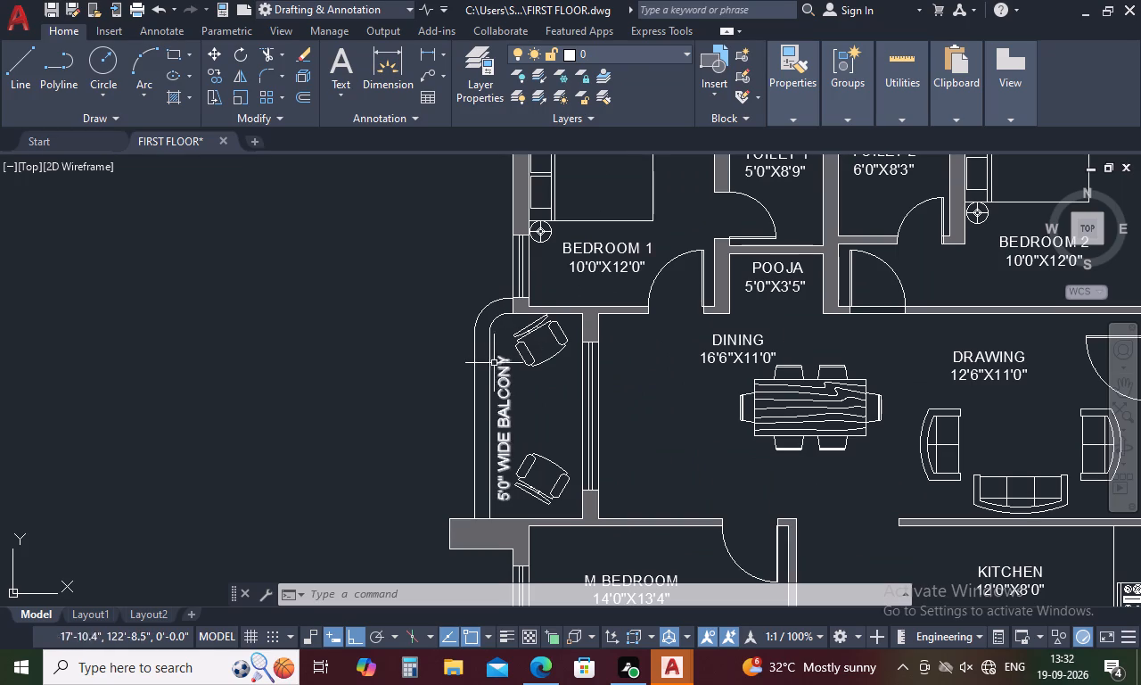
pyautogui.scroll(-2, 453, 382)
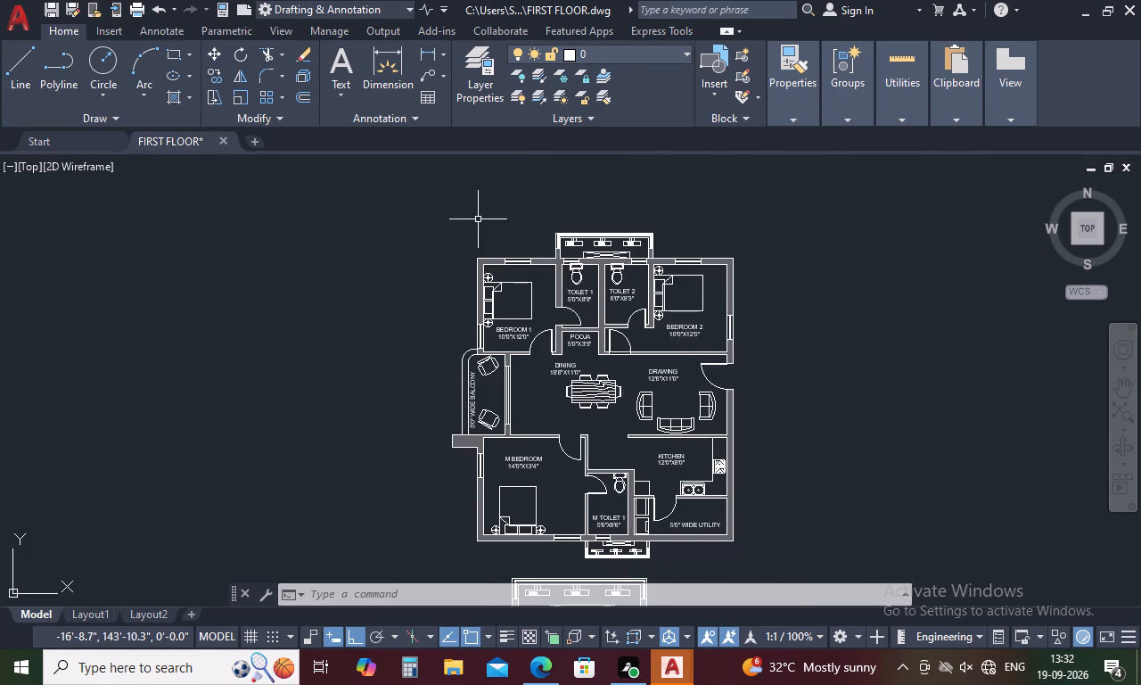
pyautogui.scroll(3, 478, 219)
pyautogui.scroll(-2, 478, 219)
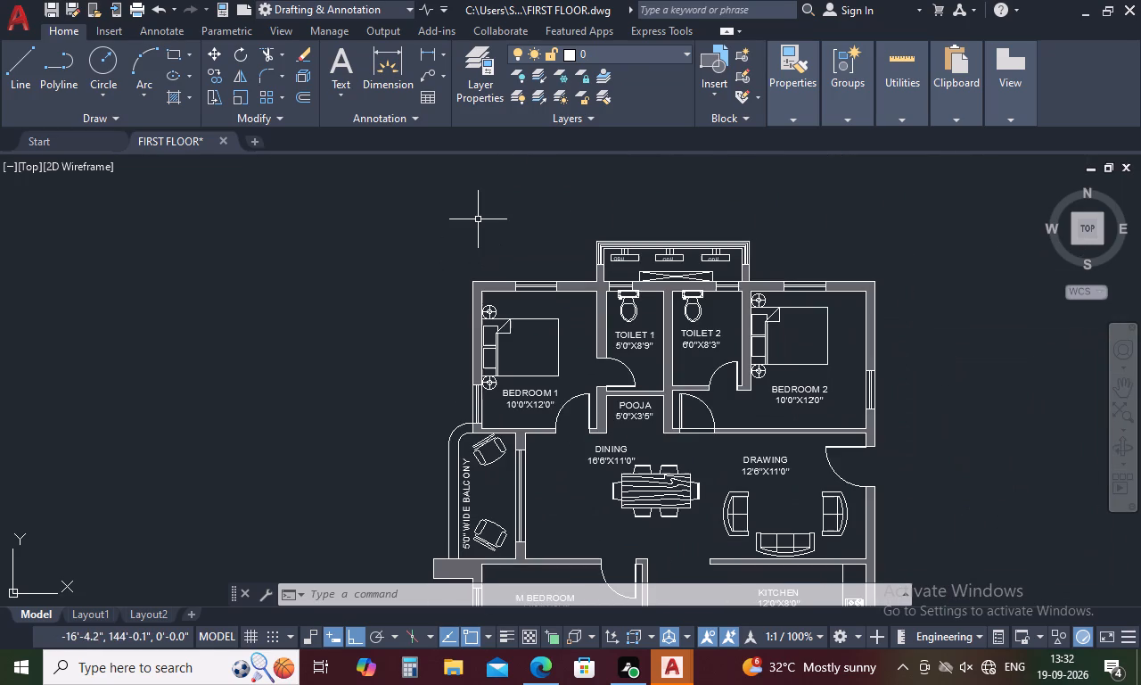
pyautogui.scroll(2, 780, 240)
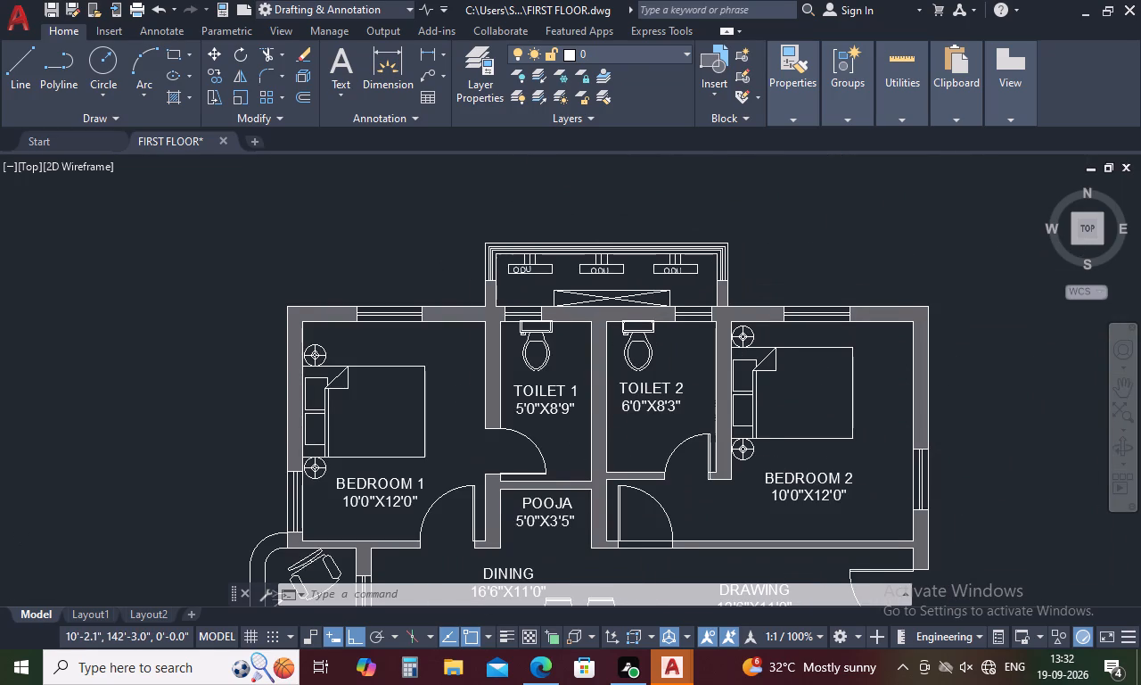
pyautogui.scroll(-1, 780, 240)
pyautogui.scroll(2, 519, 340)
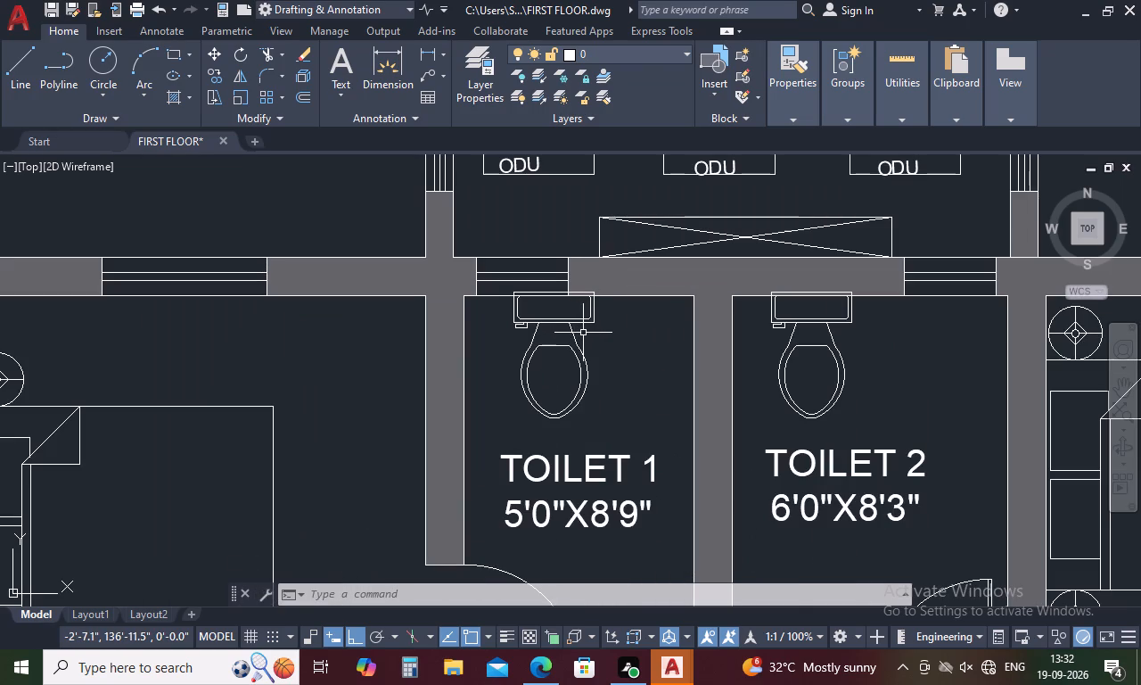
pyautogui.scroll(-6, 571, 328)
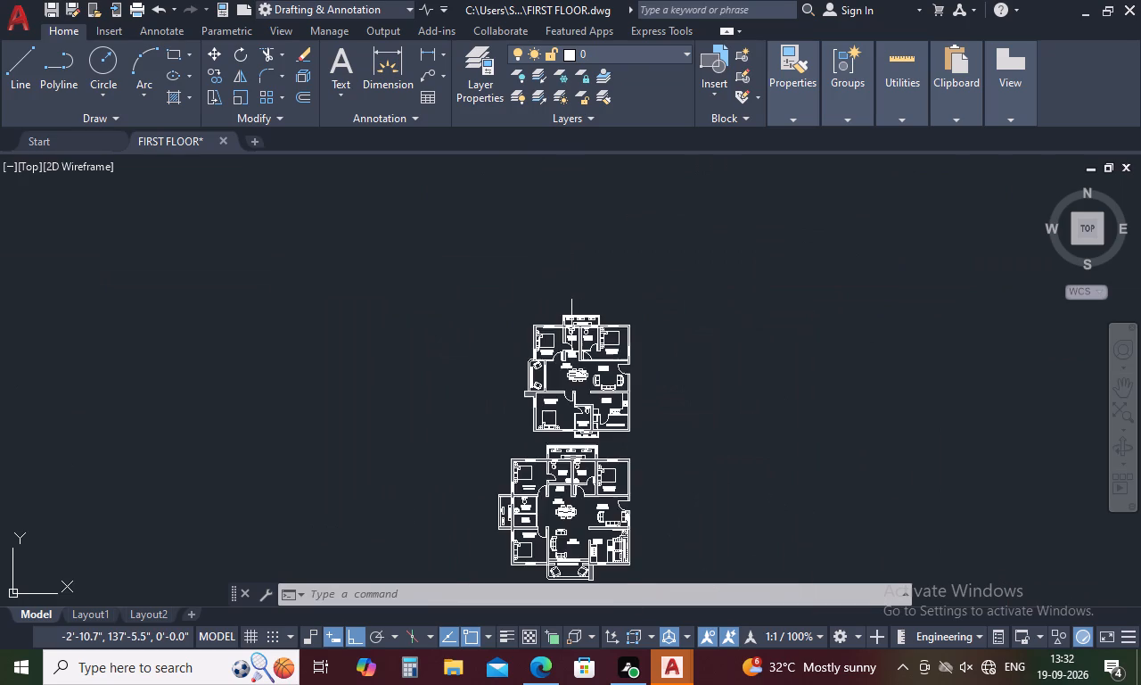
pyautogui.scroll(-3, 572, 329)
pyautogui.scroll(5, 572, 351)
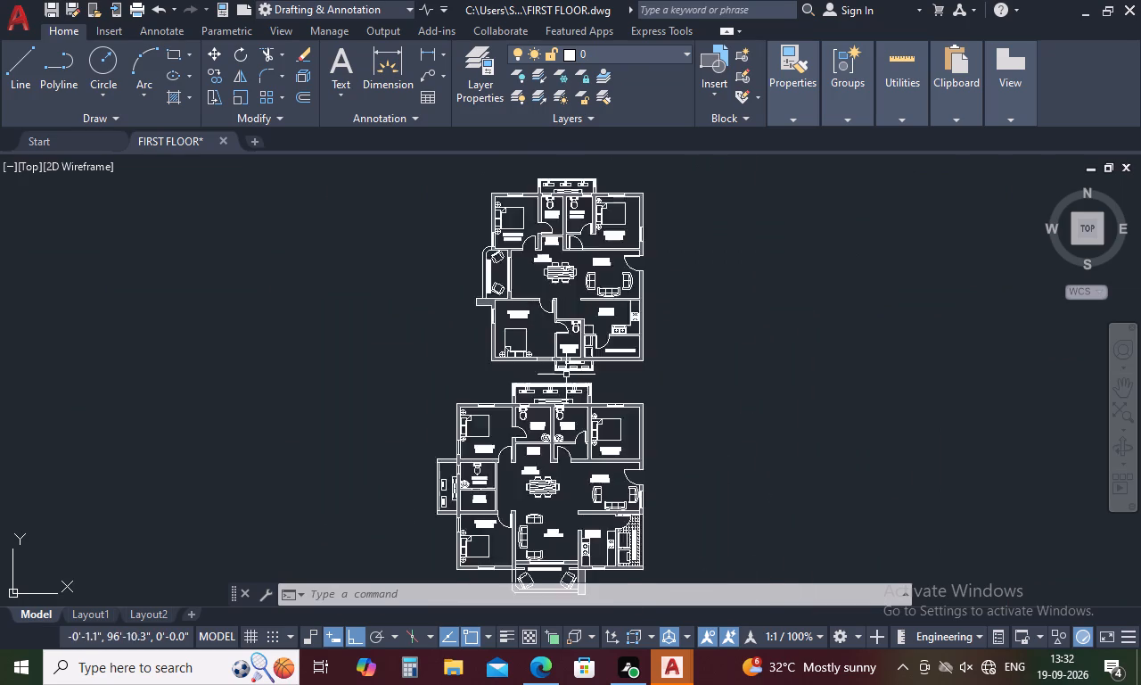
pyautogui.scroll(2, 566, 375)
pyautogui.scroll(-3, 566, 376)
pyautogui.scroll(2, 566, 376)
pyautogui.scroll(-2, 566, 376)
pyautogui.scroll(3, 566, 376)
pyautogui.scroll(-3, 566, 376)
pyautogui.scroll(3, 566, 376)
pyautogui.scroll(-3, 566, 376)
pyautogui.scroll(3, 566, 376)
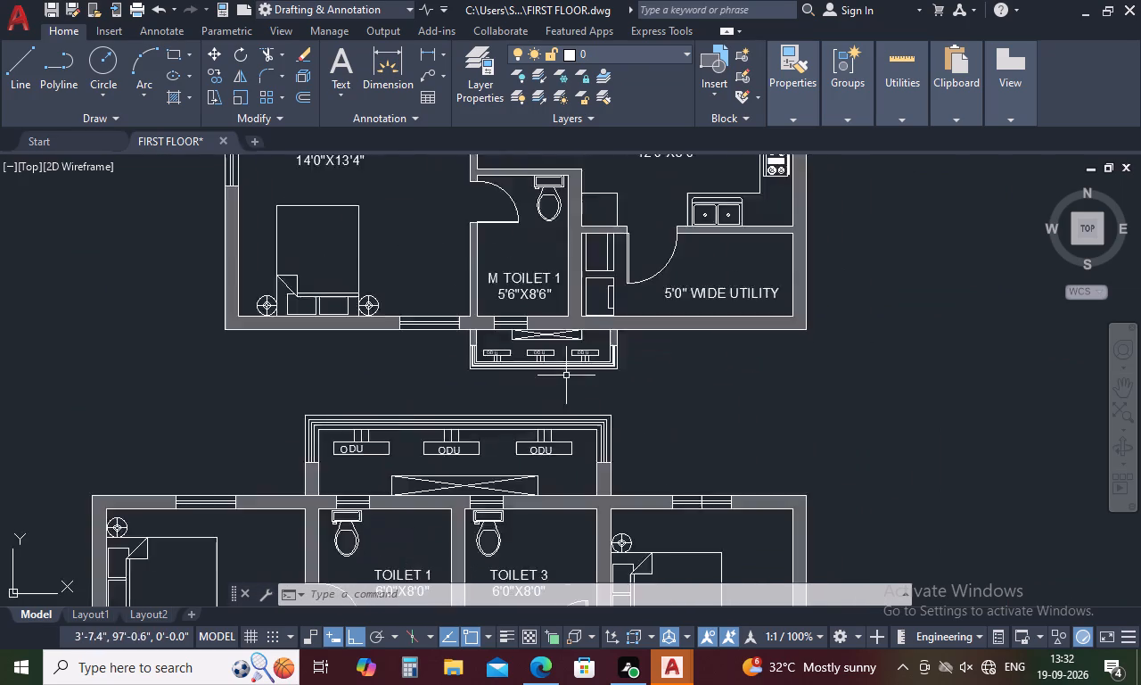
pyautogui.scroll(-3, 566, 376)
pyautogui.scroll(3, 566, 376)
pyautogui.scroll(-3, 566, 376)
pyautogui.scroll(4, 566, 376)
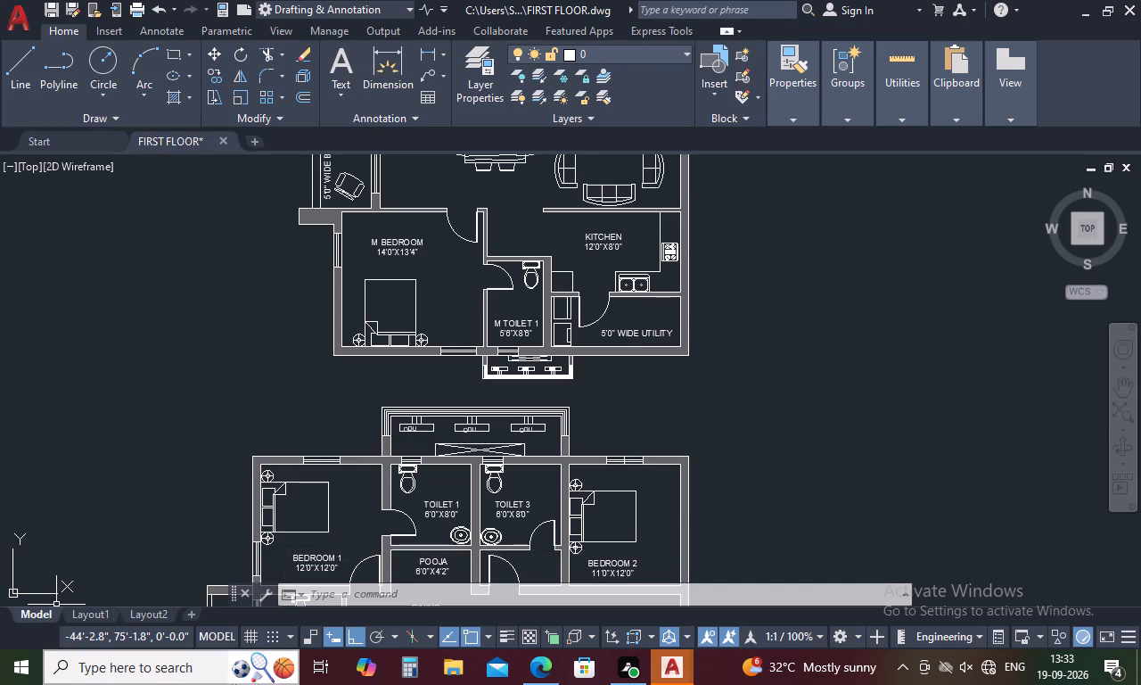
pyautogui.scroll(-1, 470, 464)
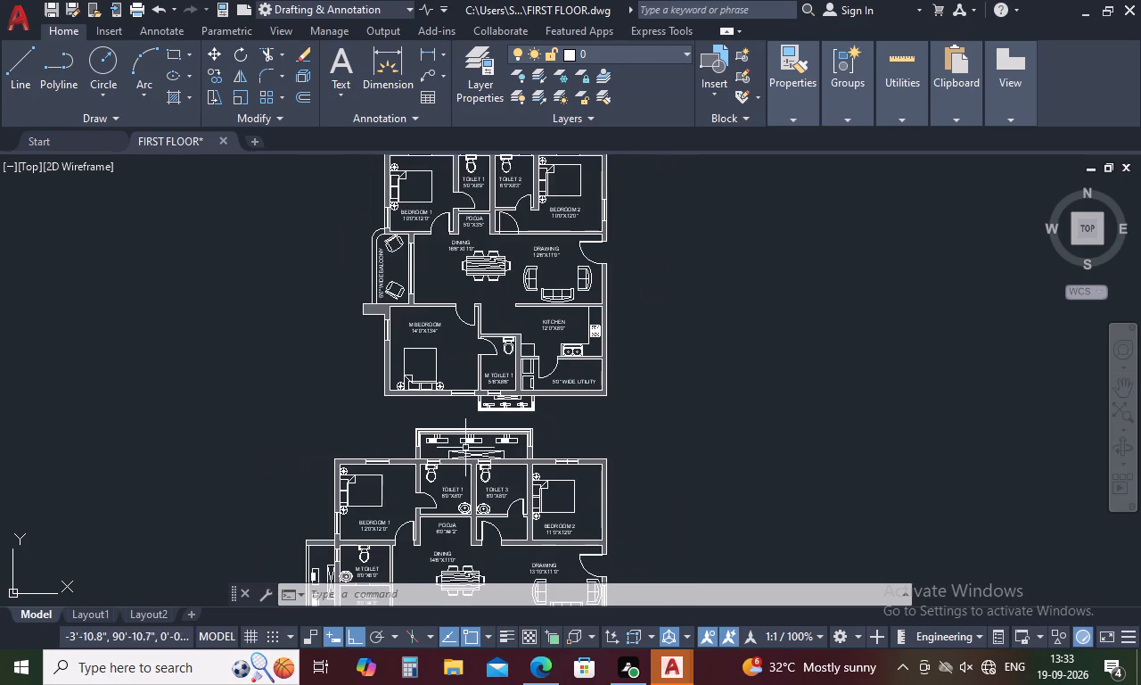
pyautogui.scroll(-1, 465, 445)
pyautogui.scroll(2, 441, 318)
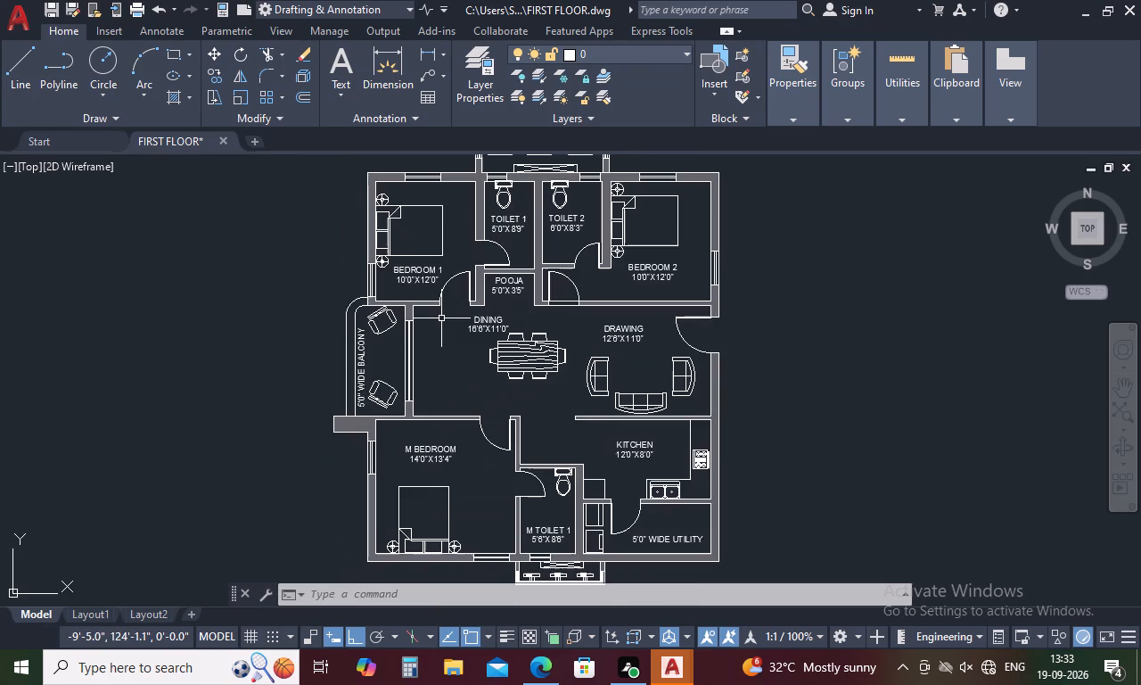
pyautogui.scroll(-2, 441, 318)
pyautogui.scroll(3, 471, 237)
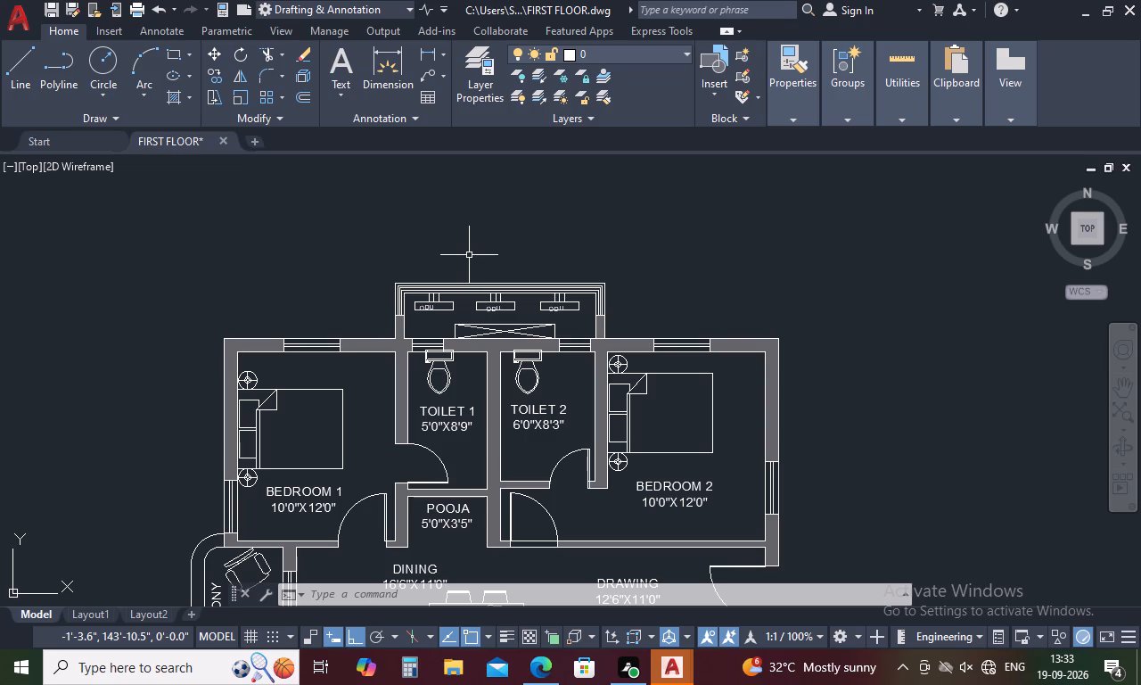
pyautogui.scroll(-1, 469, 255)
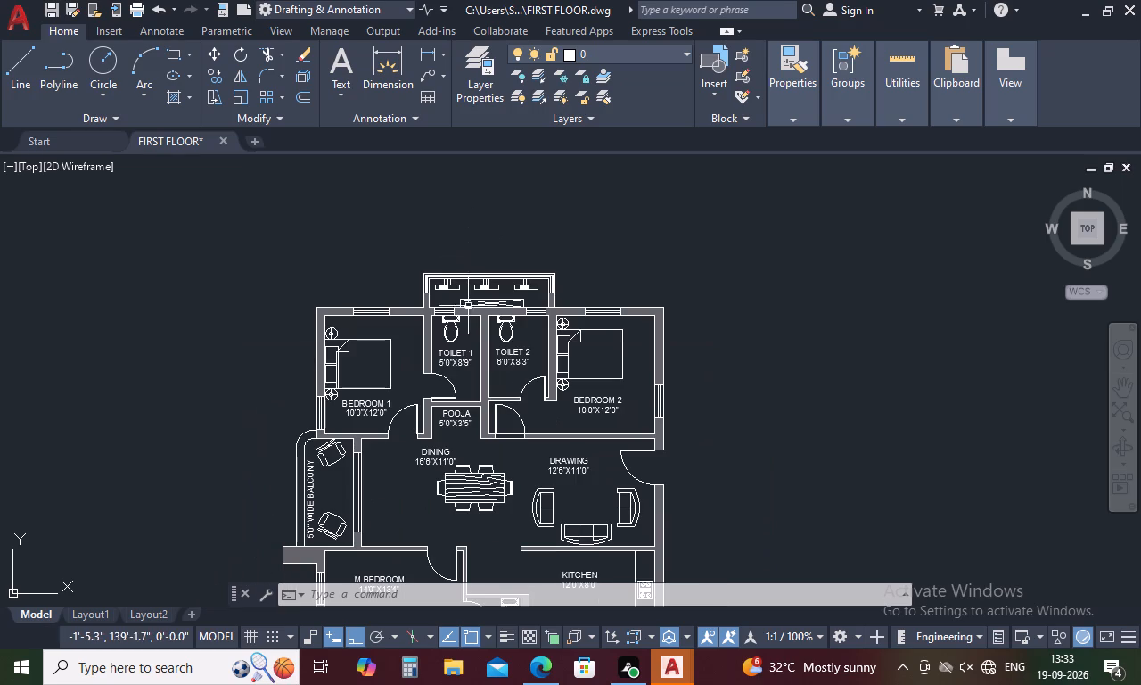
pyautogui.scroll(-1, 466, 333)
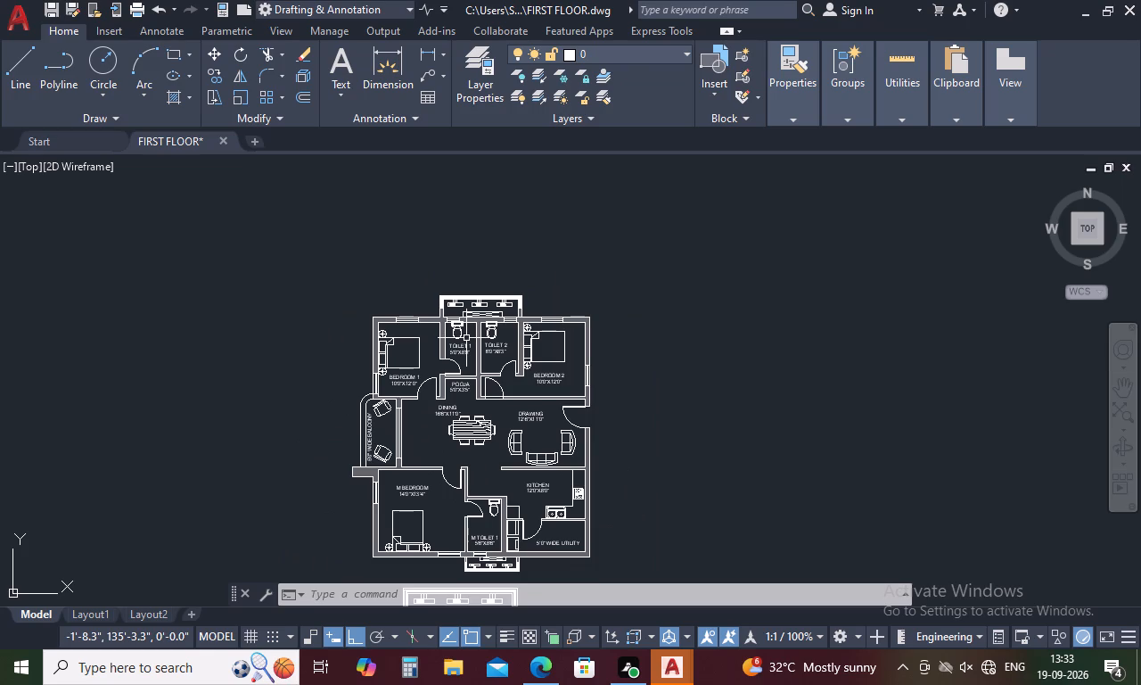
pyautogui.scroll(-2, 466, 338)
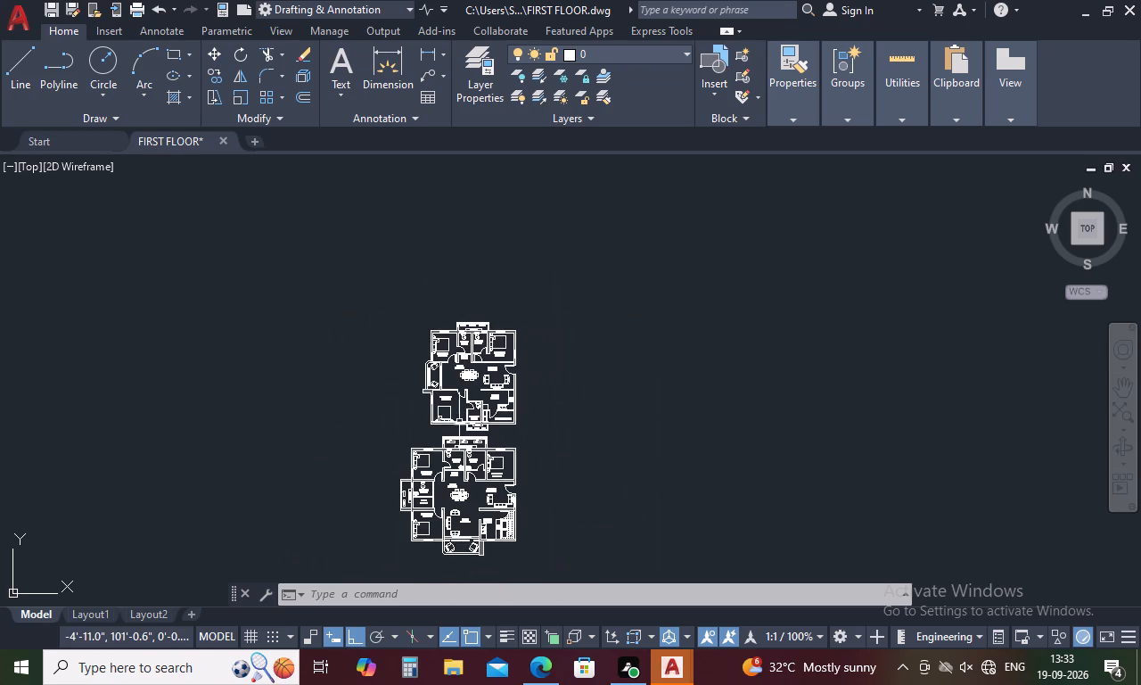
pyautogui.scroll(7, 459, 422)
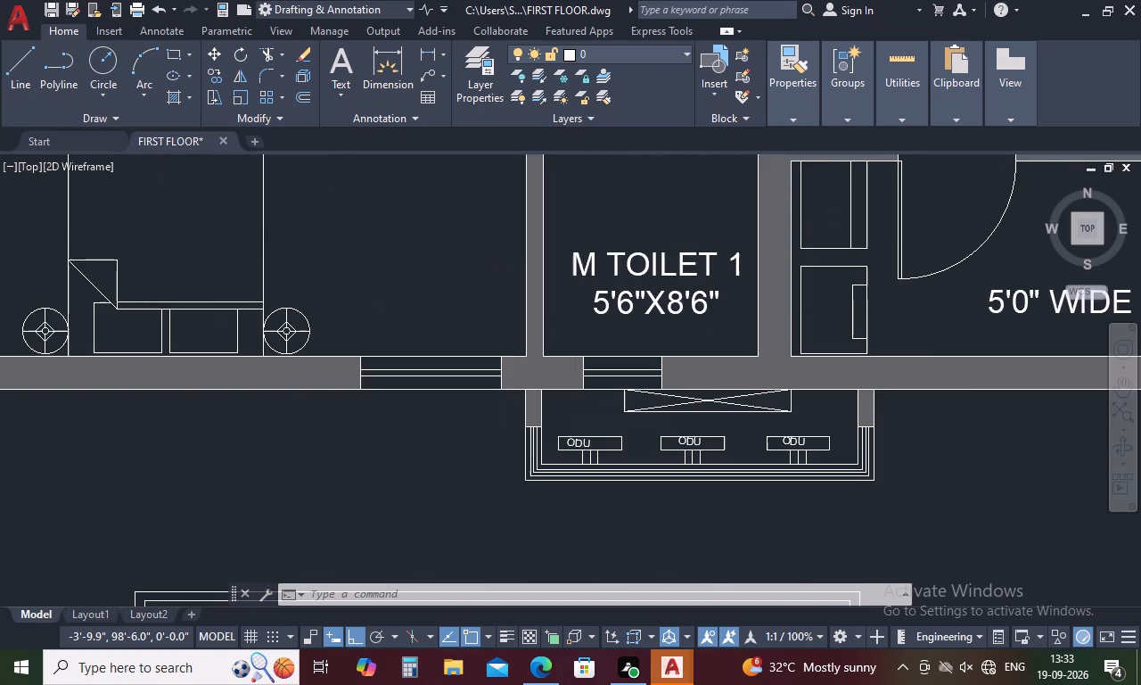
pyautogui.scroll(-4, 457, 439)
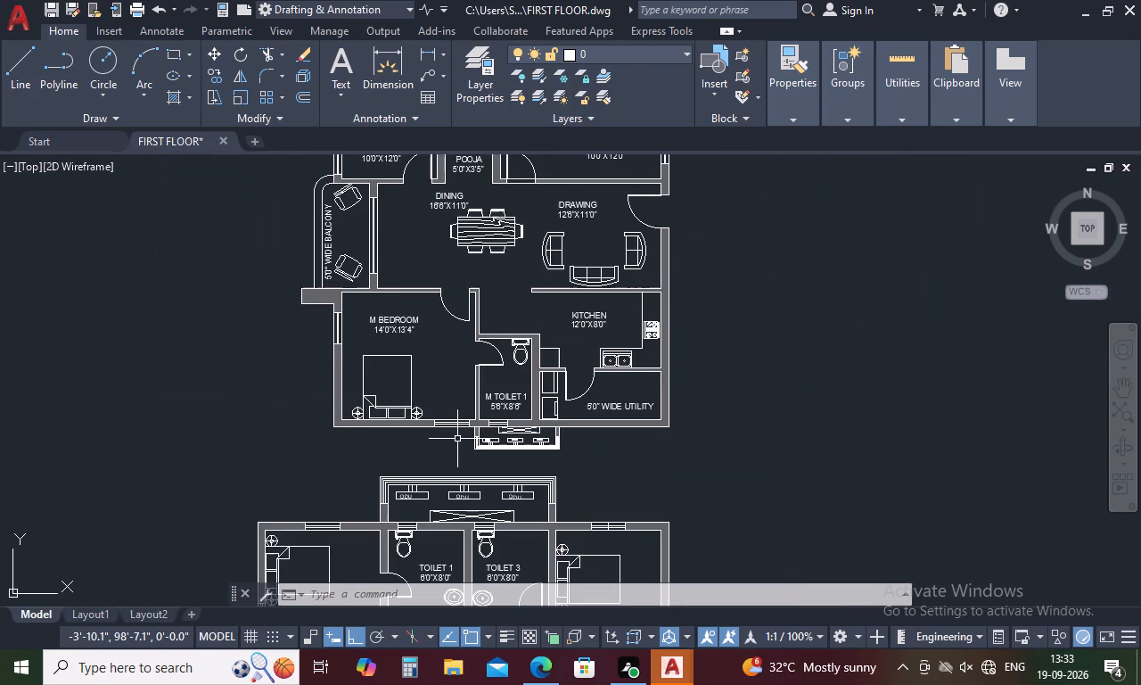
pyautogui.scroll(-1, 457, 439)
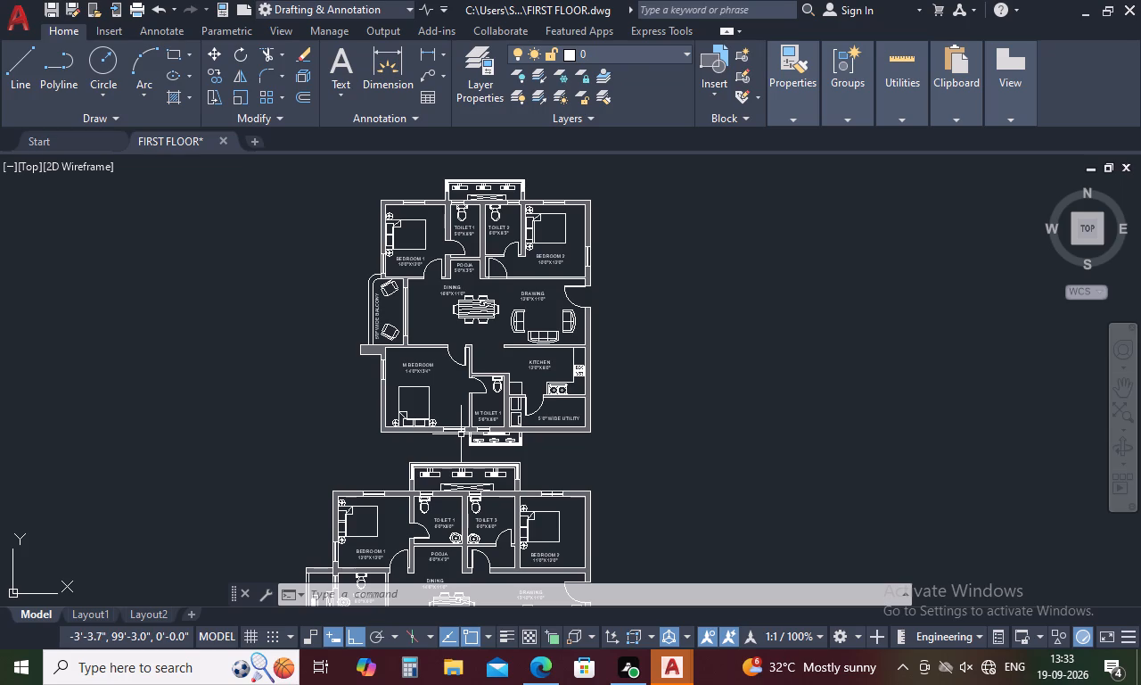
# Hatch the upper plan's 5'0" WIDE UTILITY floor with the ANGLE pattern at scale 30, coloured ByLayer.
pyautogui.write('H')
pyautogui.press('space')
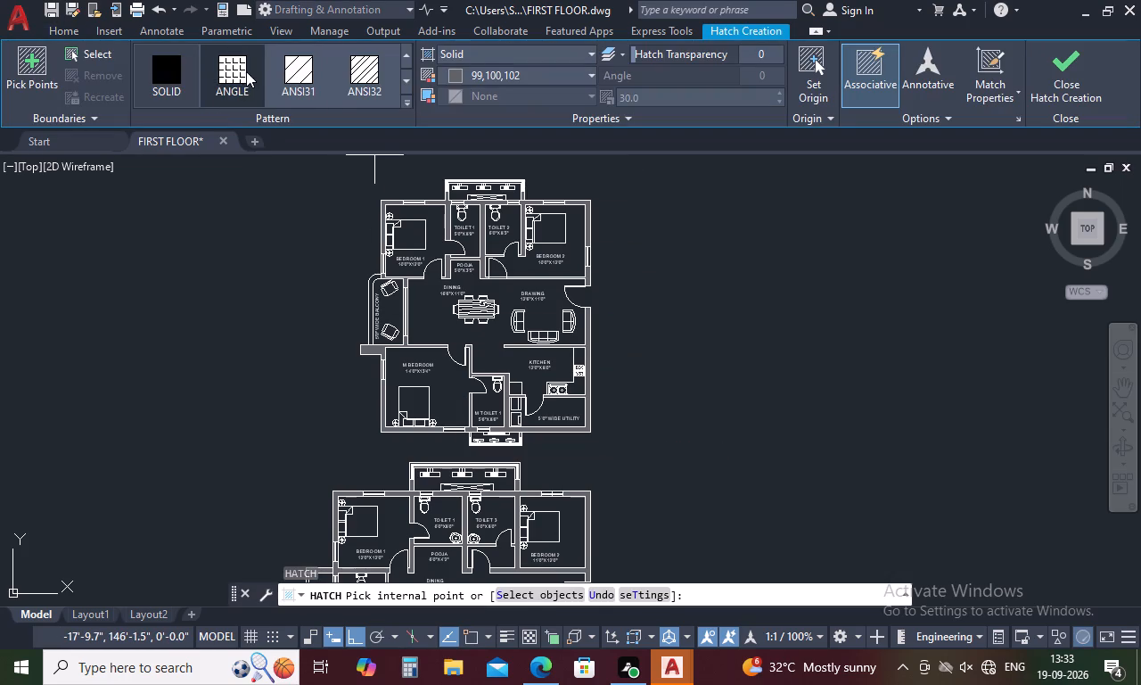
pyautogui.click(238, 70)
pyautogui.scroll(3, 557, 415)
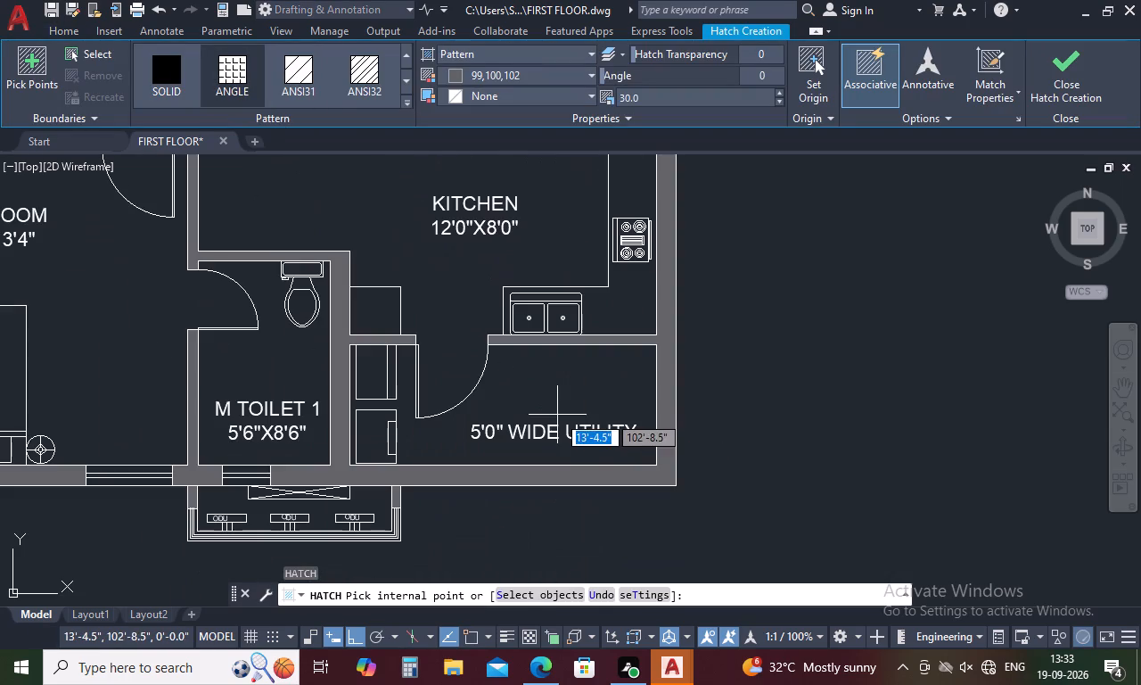
pyautogui.click(557, 400)
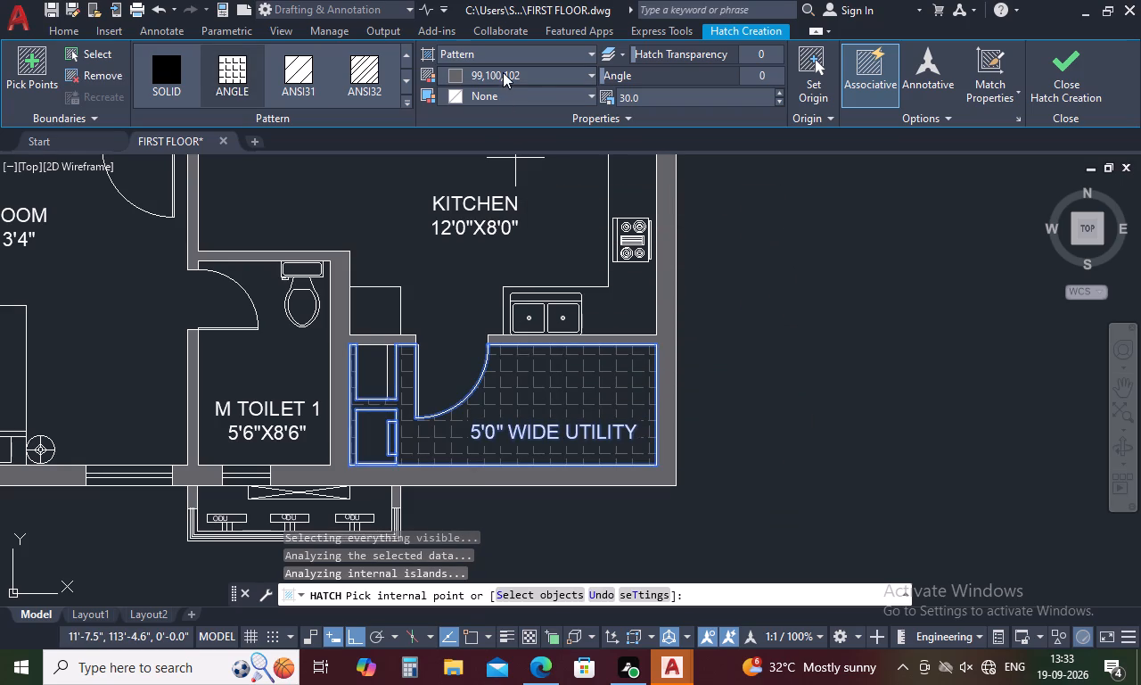
pyautogui.click(591, 76)
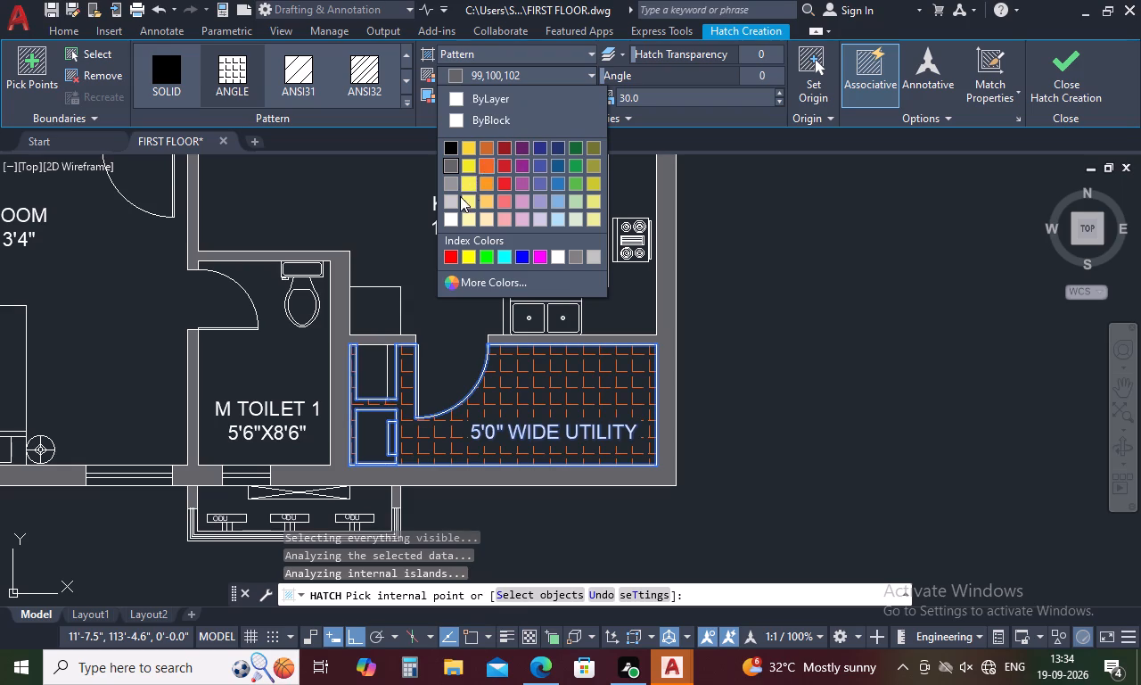
pyautogui.click(490, 97)
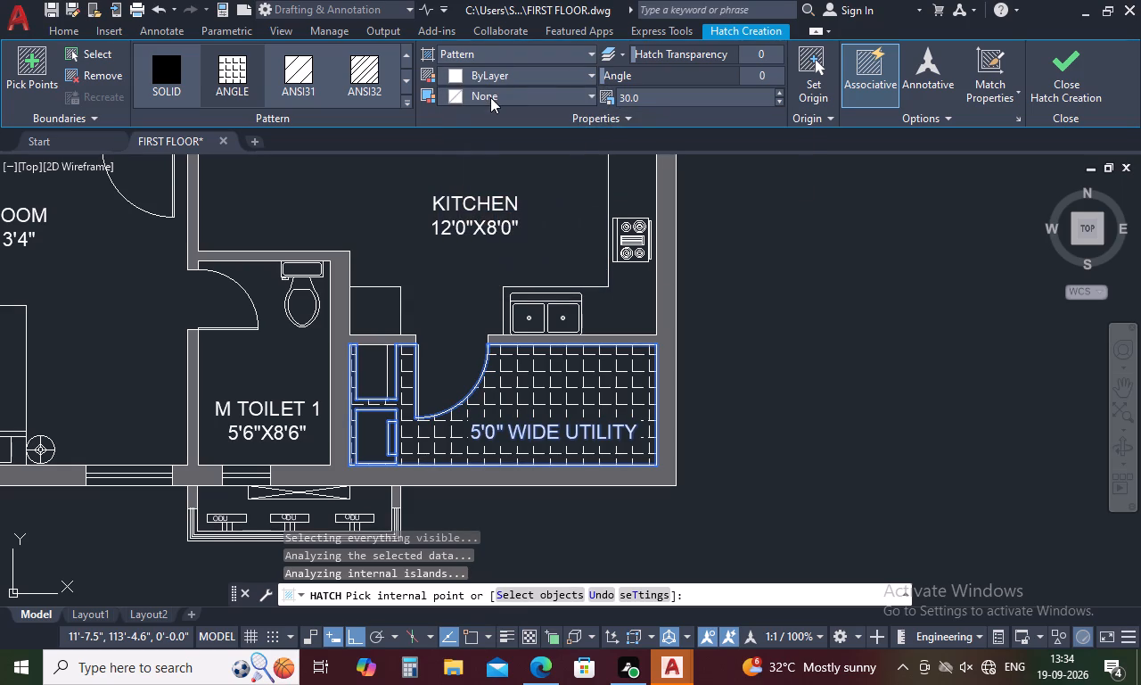
pyautogui.click(590, 73)
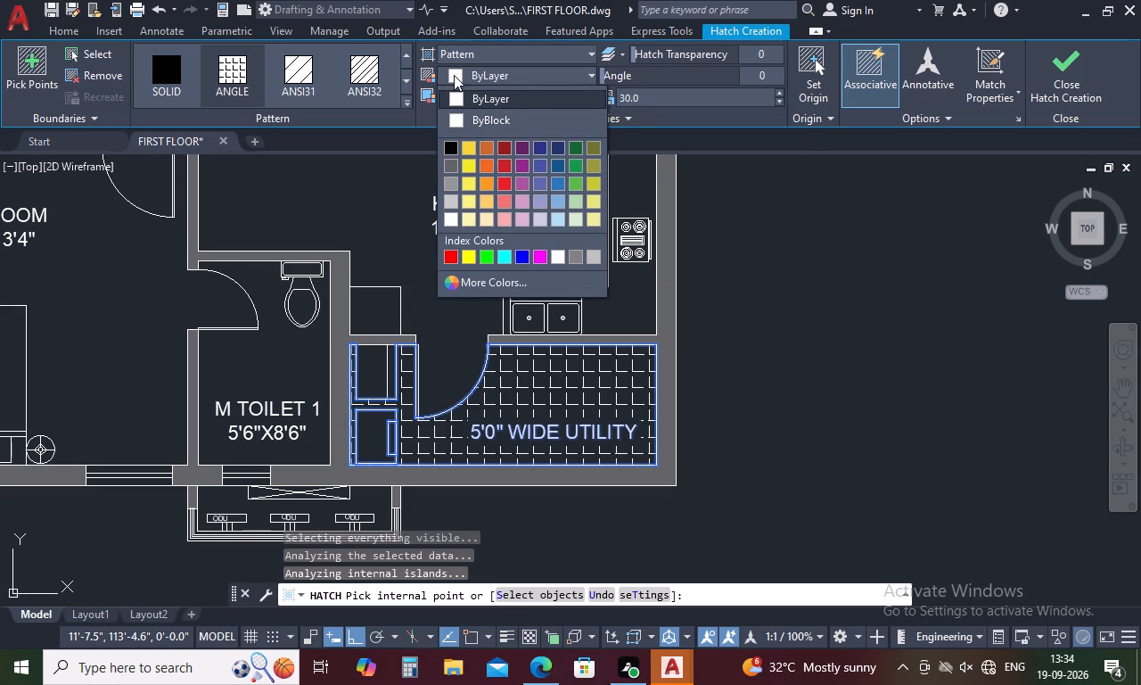
pyautogui.click(464, 74)
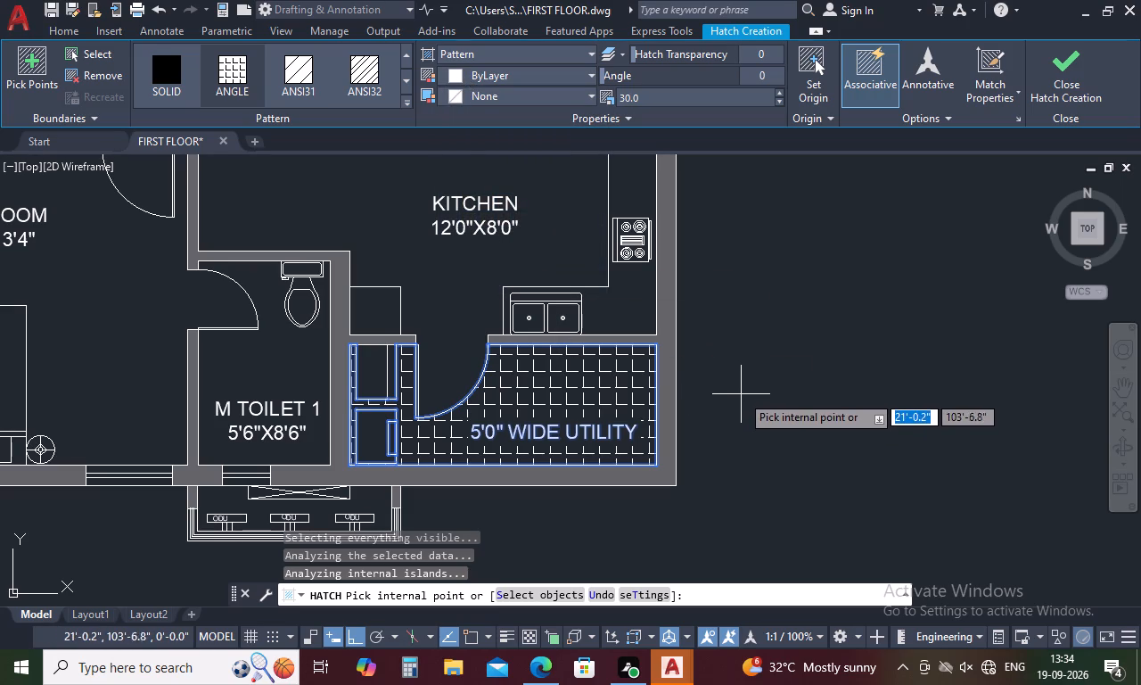
pyautogui.click(1058, 95)
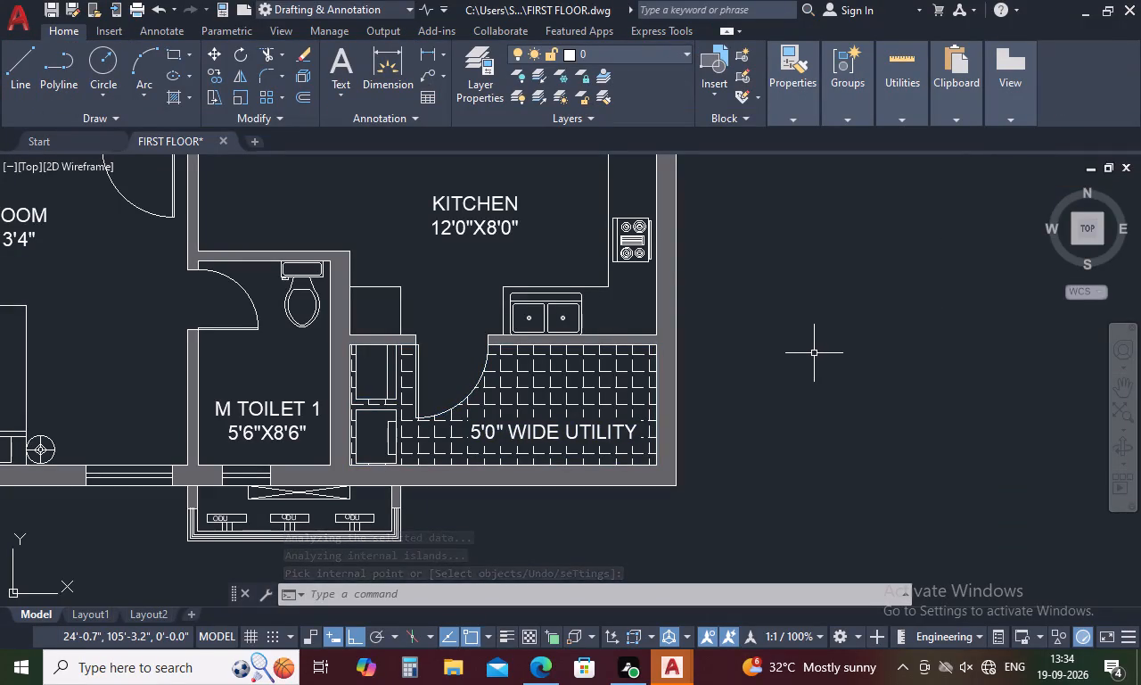
pyautogui.scroll(-2, 747, 388)
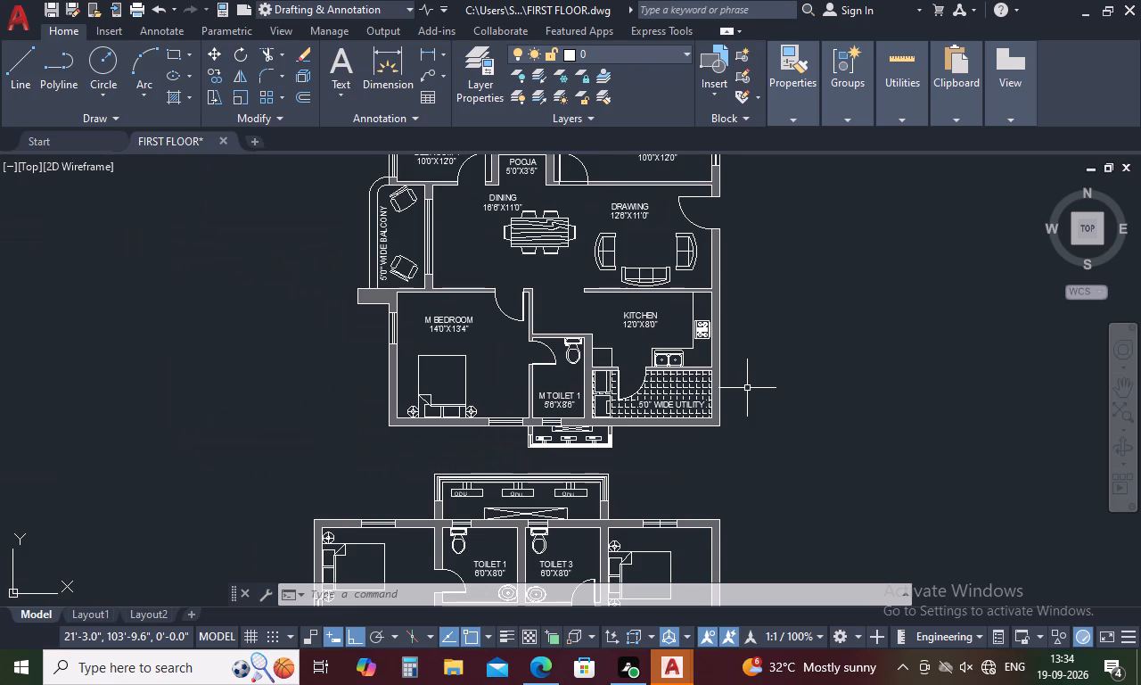
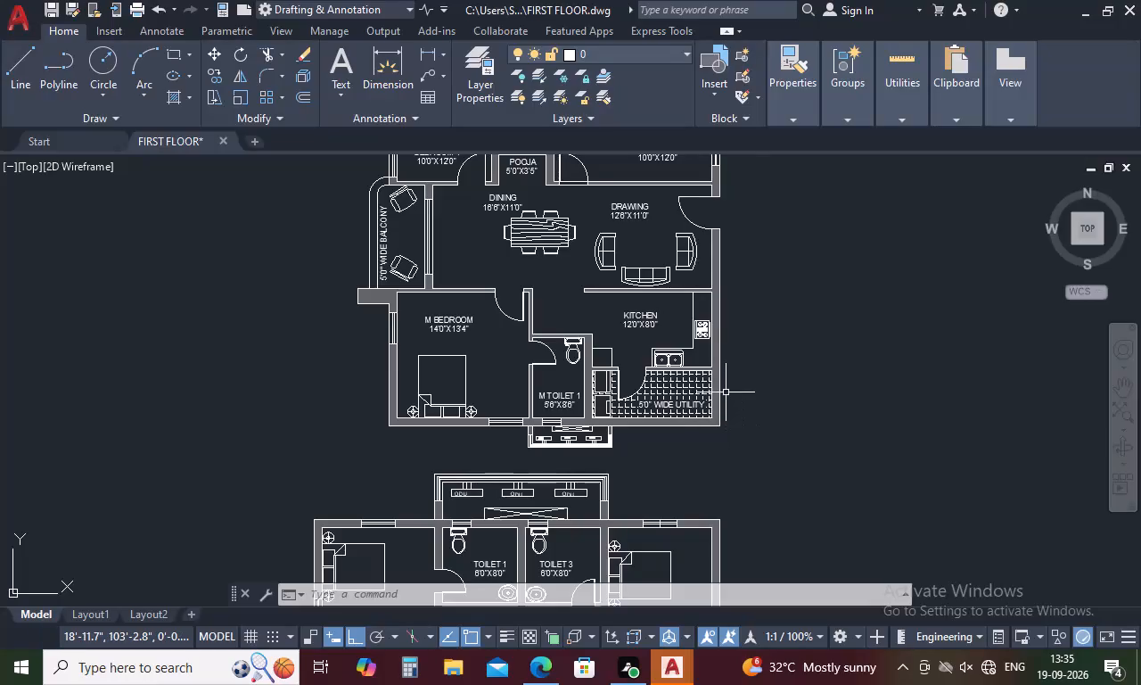
# Examine the utility floor hatch and the overall state of the upper and lower floor plans.
pyautogui.scroll(-2, 726, 392)
pyautogui.scroll(2, 710, 351)
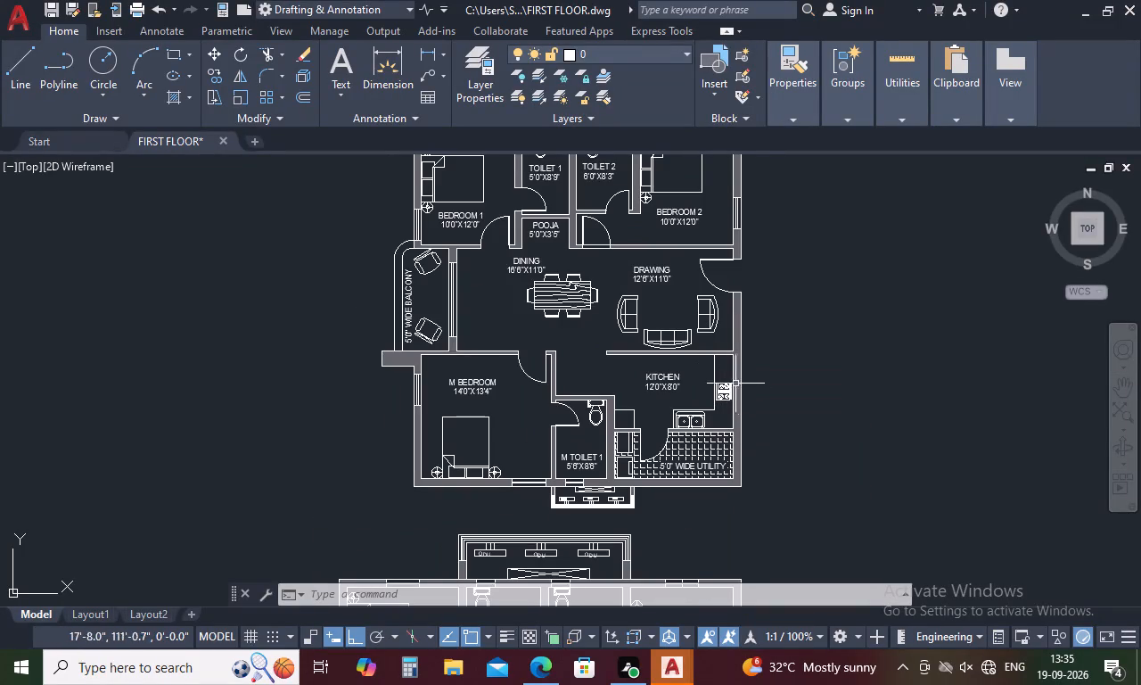
pyautogui.scroll(2, 751, 399)
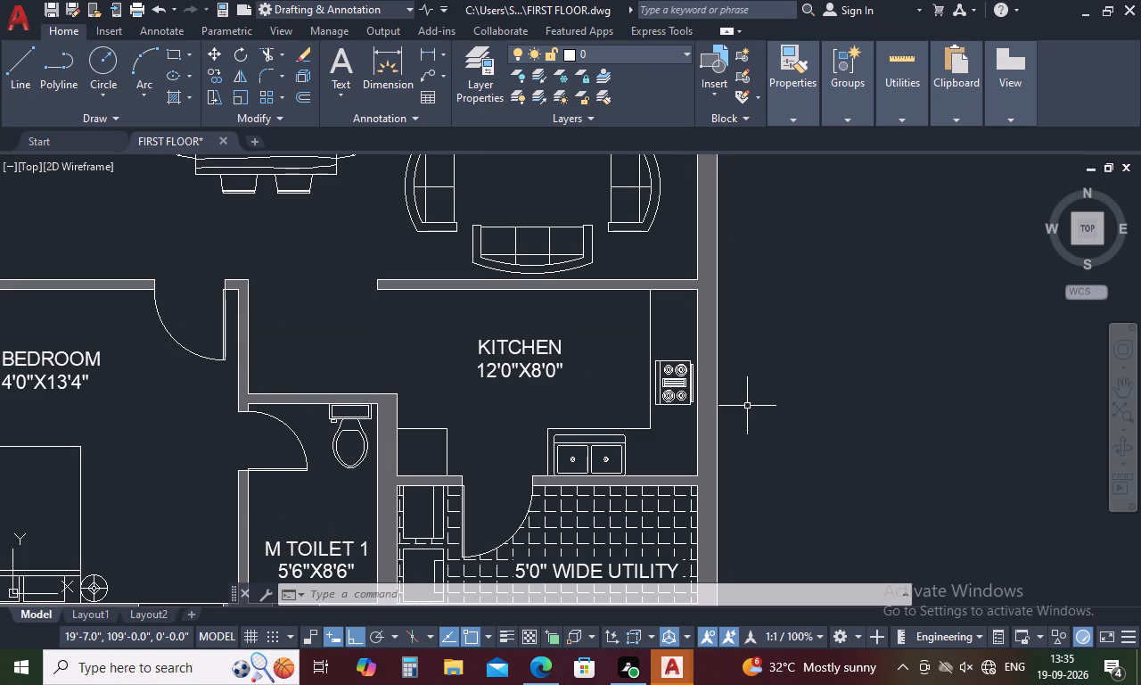
pyautogui.scroll(-3, 791, 376)
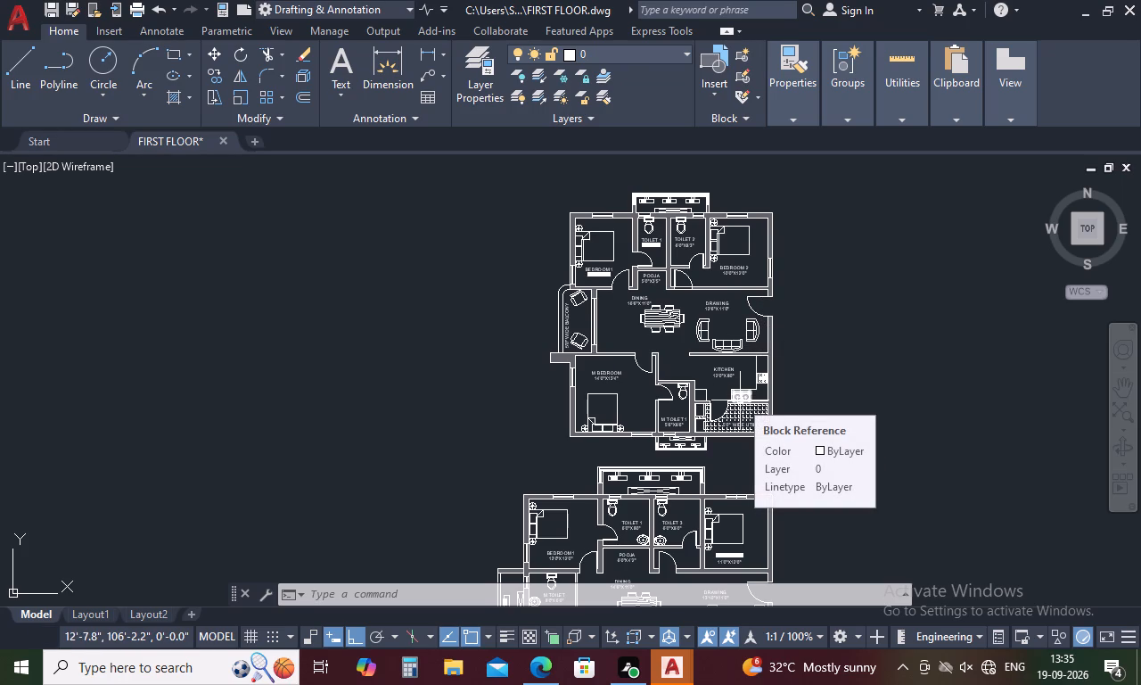
pyautogui.scroll(3, 668, 399)
pyautogui.scroll(-2, 668, 399)
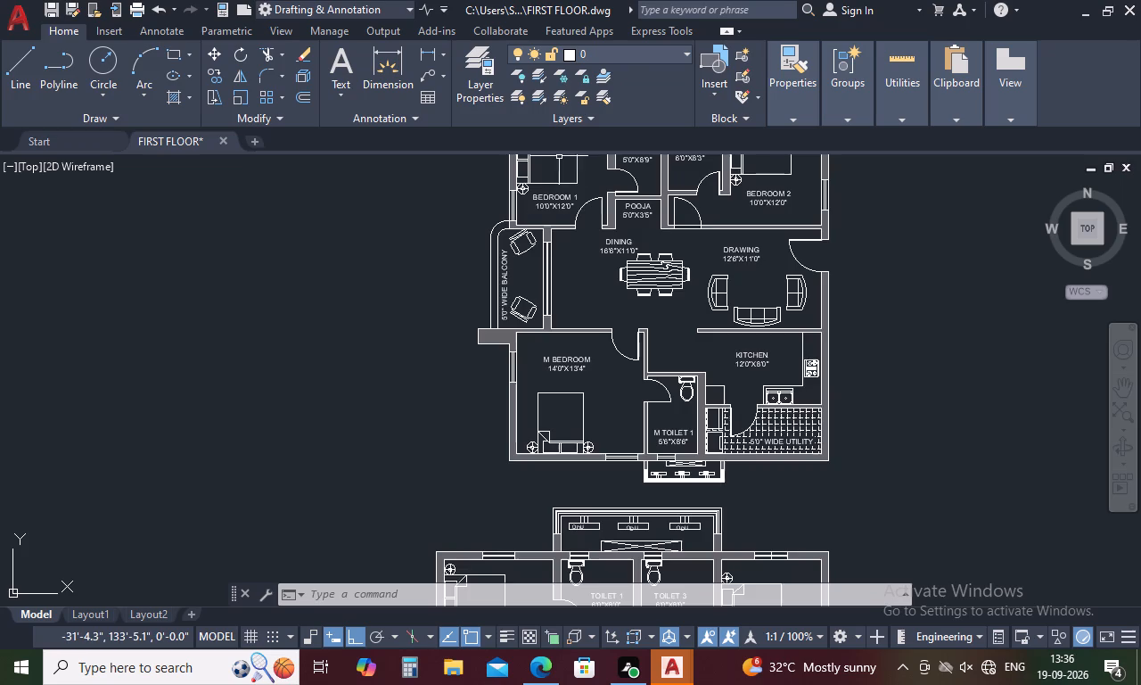
pyautogui.scroll(-2, 558, 235)
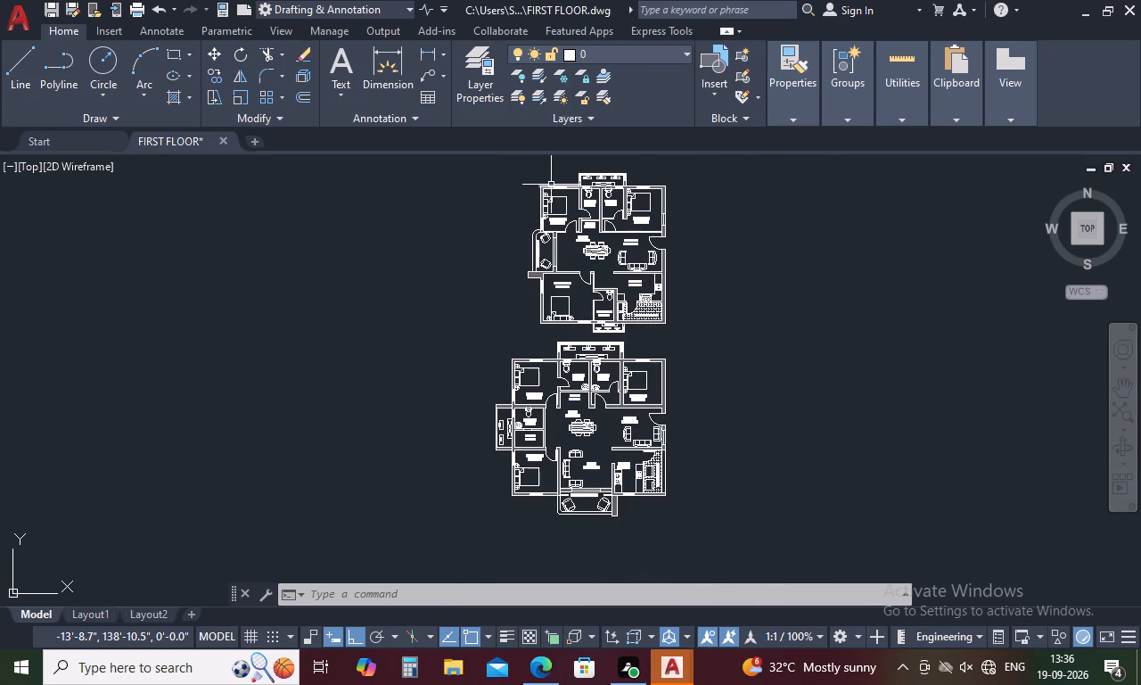
# Fill all strips of BEDROOM 1's top-wall window in the upper plan with solid hatch in colour 122,175,223.
pyautogui.scroll(1, 562, 170)
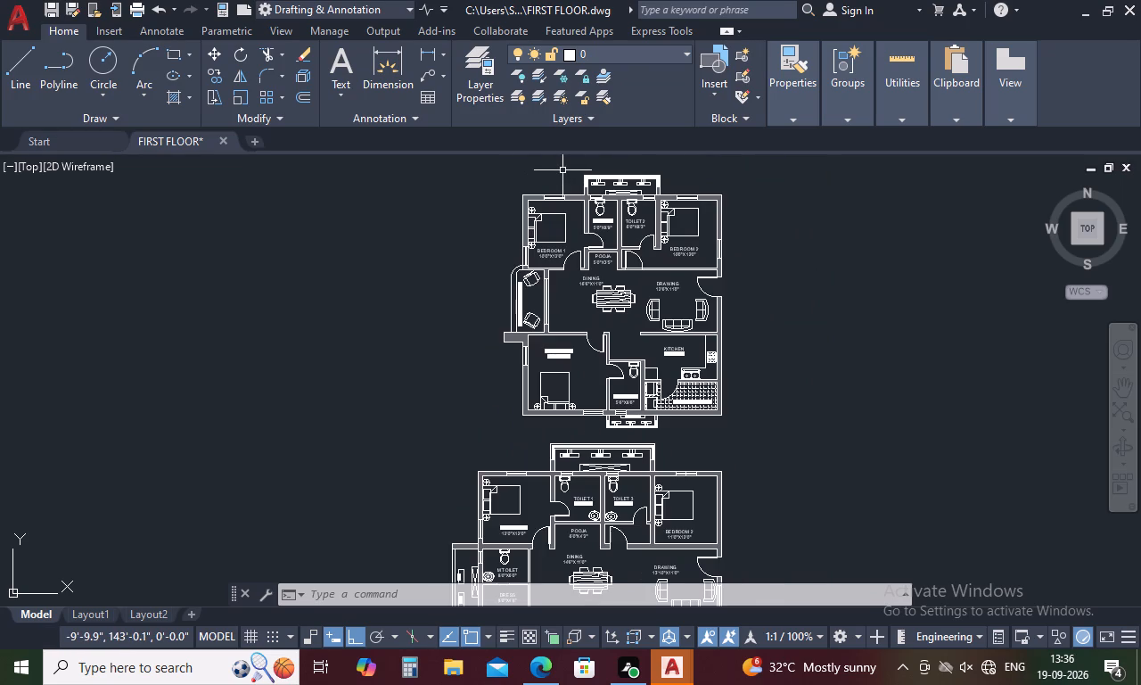
pyautogui.scroll(2, 562, 170)
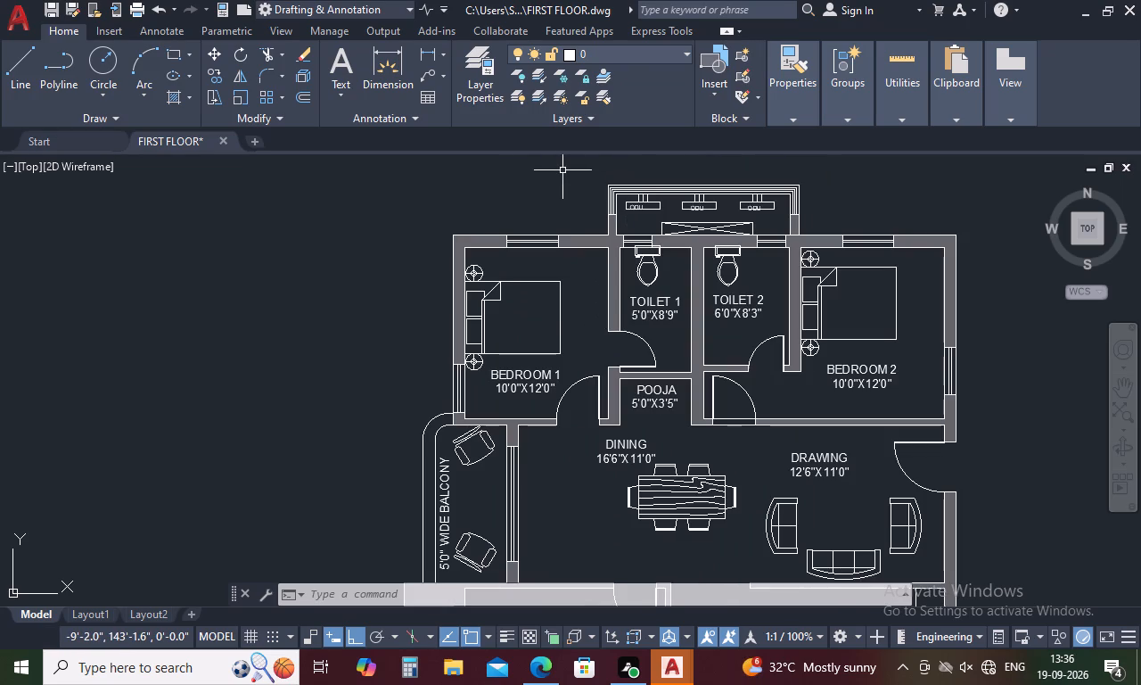
pyautogui.write('H')
pyautogui.press('space')
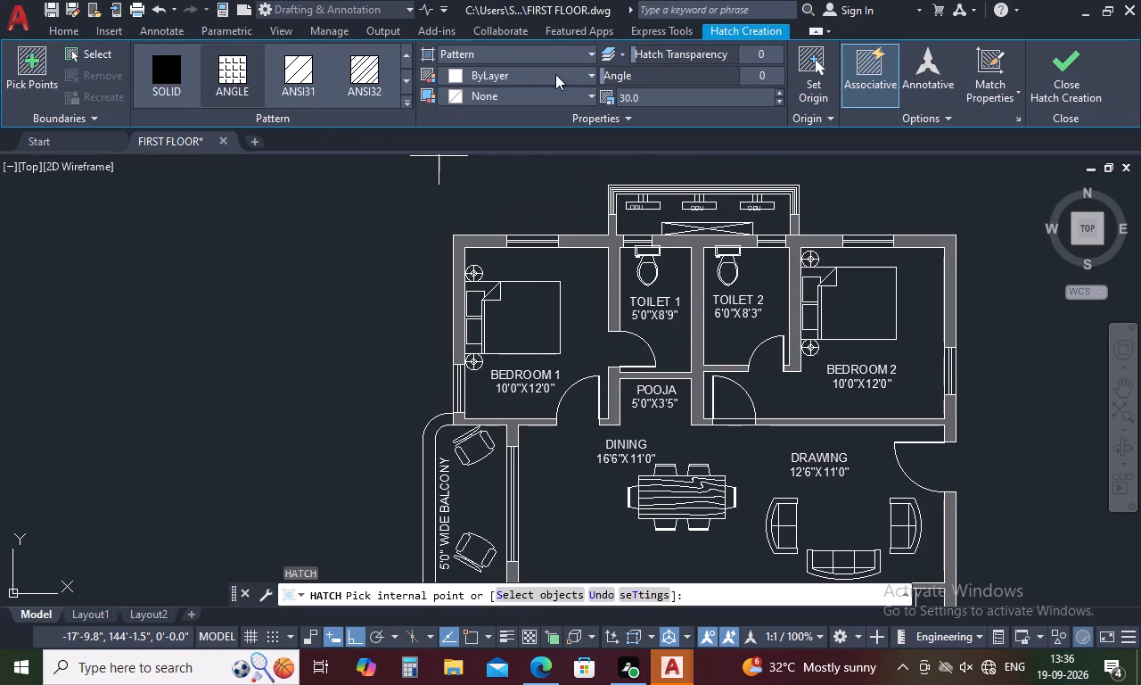
pyautogui.click(591, 74)
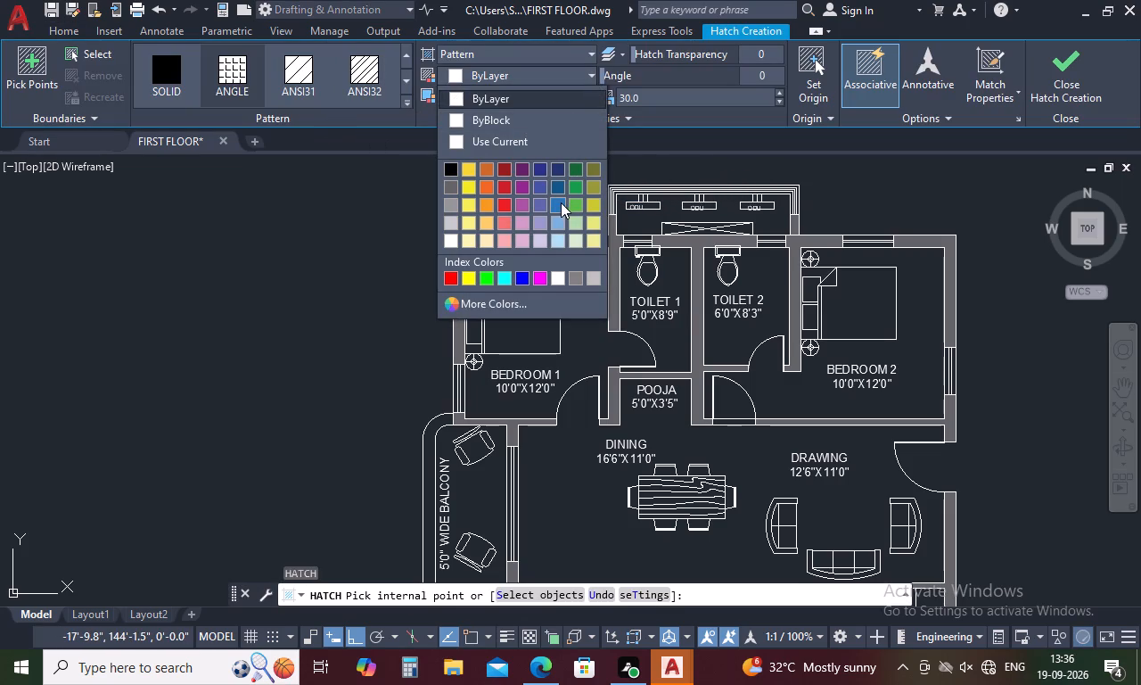
pyautogui.click(554, 223)
pyautogui.scroll(3, 548, 241)
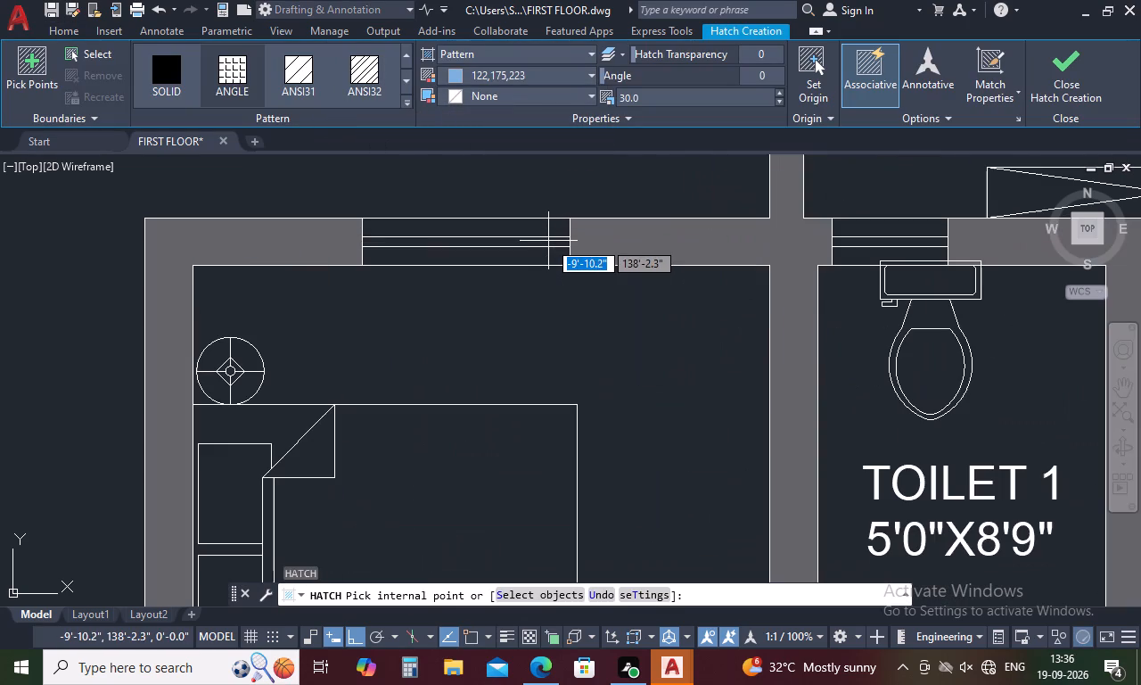
pyautogui.click(535, 231)
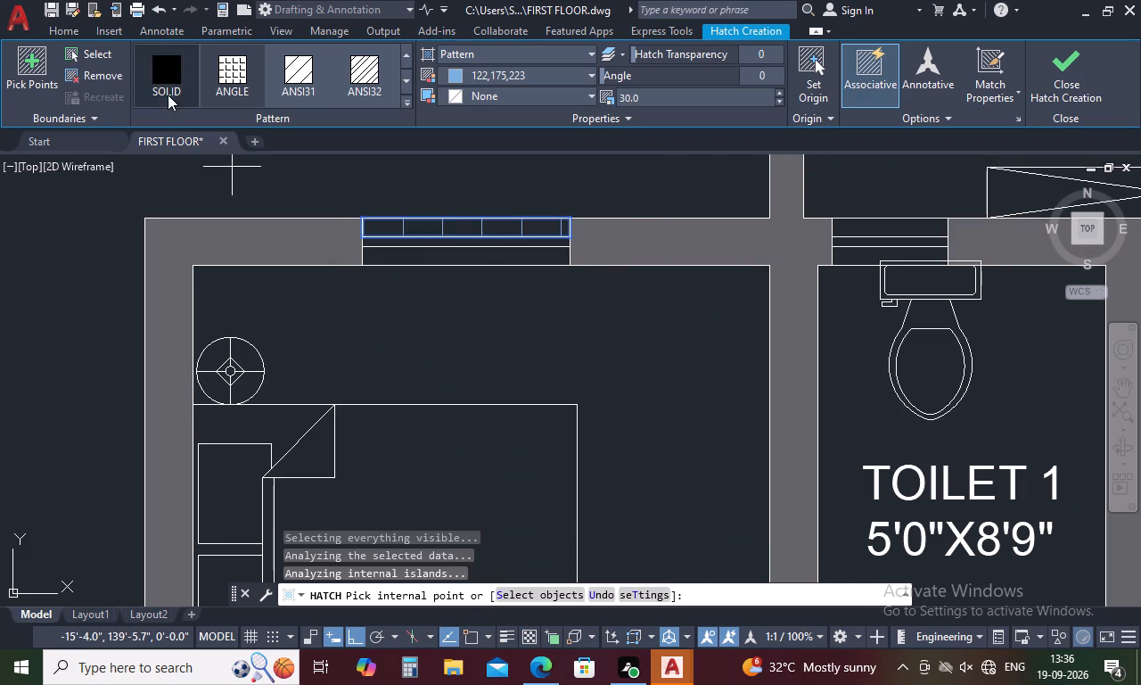
pyautogui.click(162, 69)
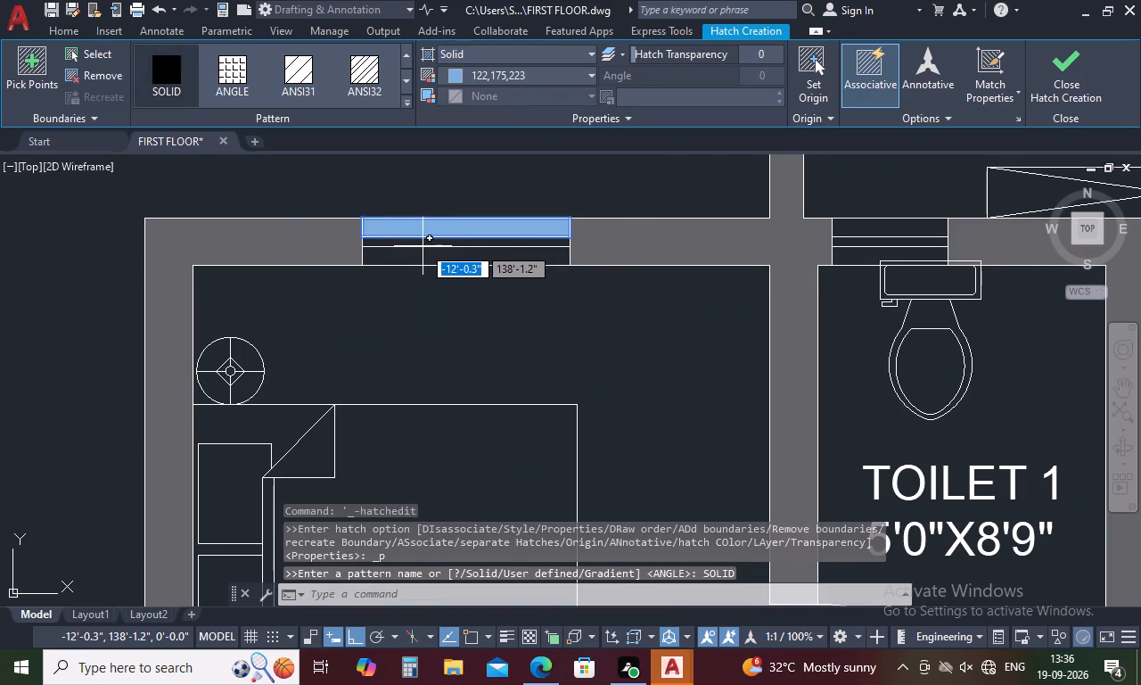
pyautogui.click(430, 243)
pyautogui.click(434, 256)
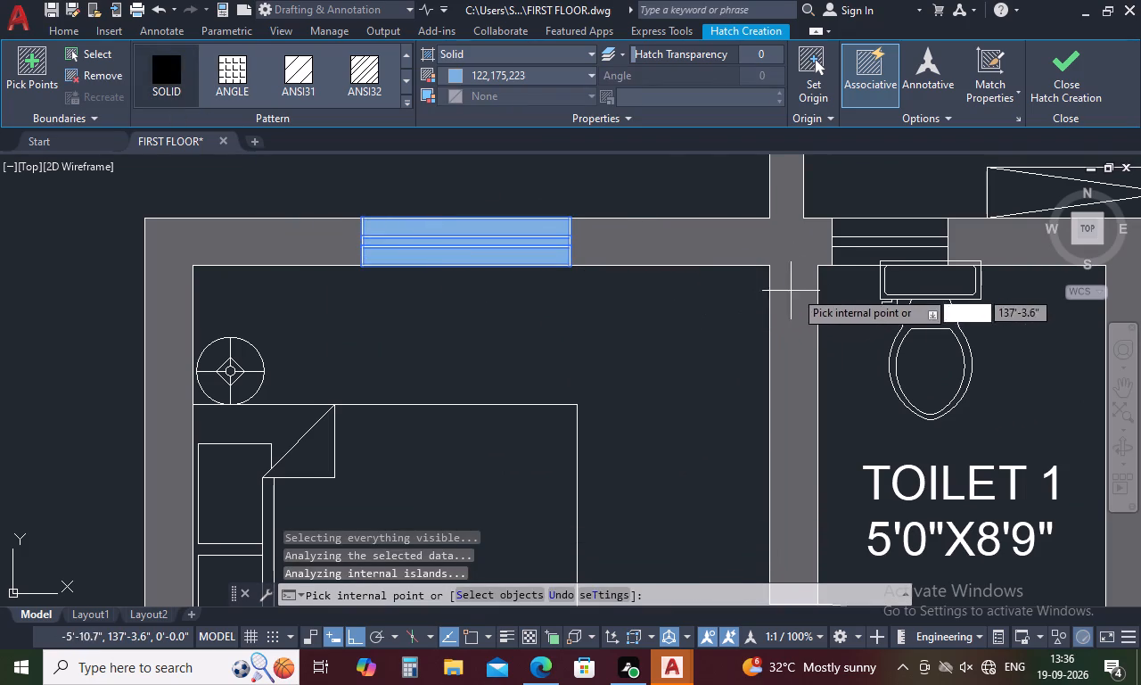
# Fill the TOILET 1 and TOILET 2 windows in the upper plan's top wall with the same solid blue hatch.
pyautogui.click(866, 260)
pyautogui.click(876, 245)
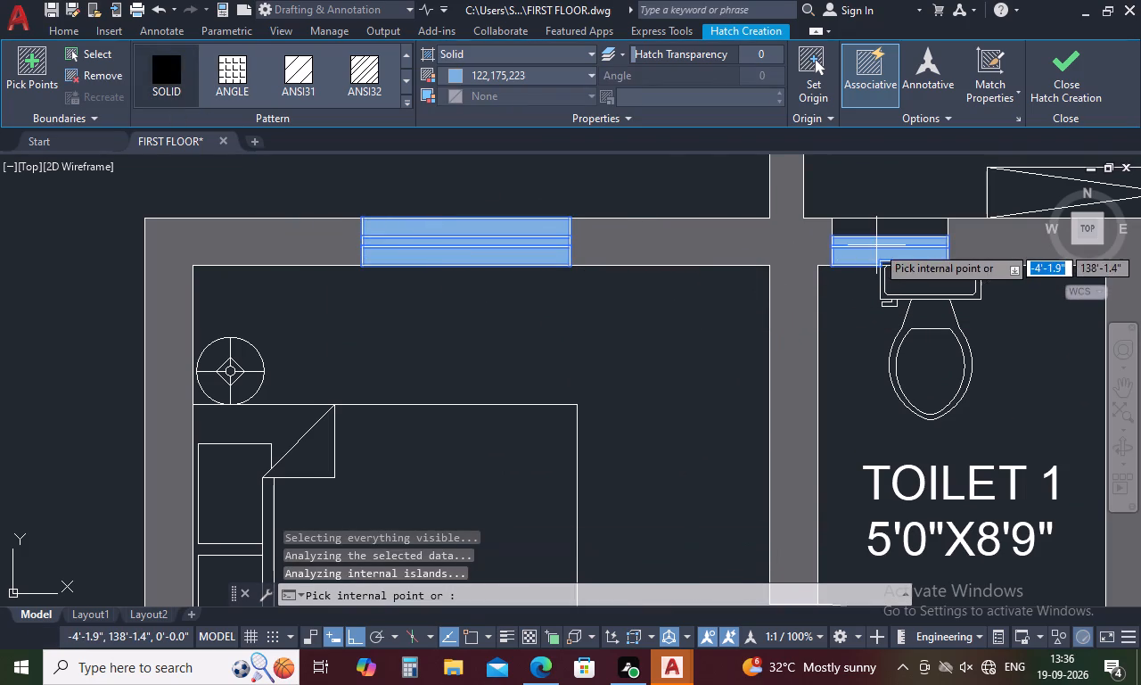
pyautogui.click(879, 233)
pyautogui.scroll(-7, 554, 289)
pyautogui.scroll(4, 739, 288)
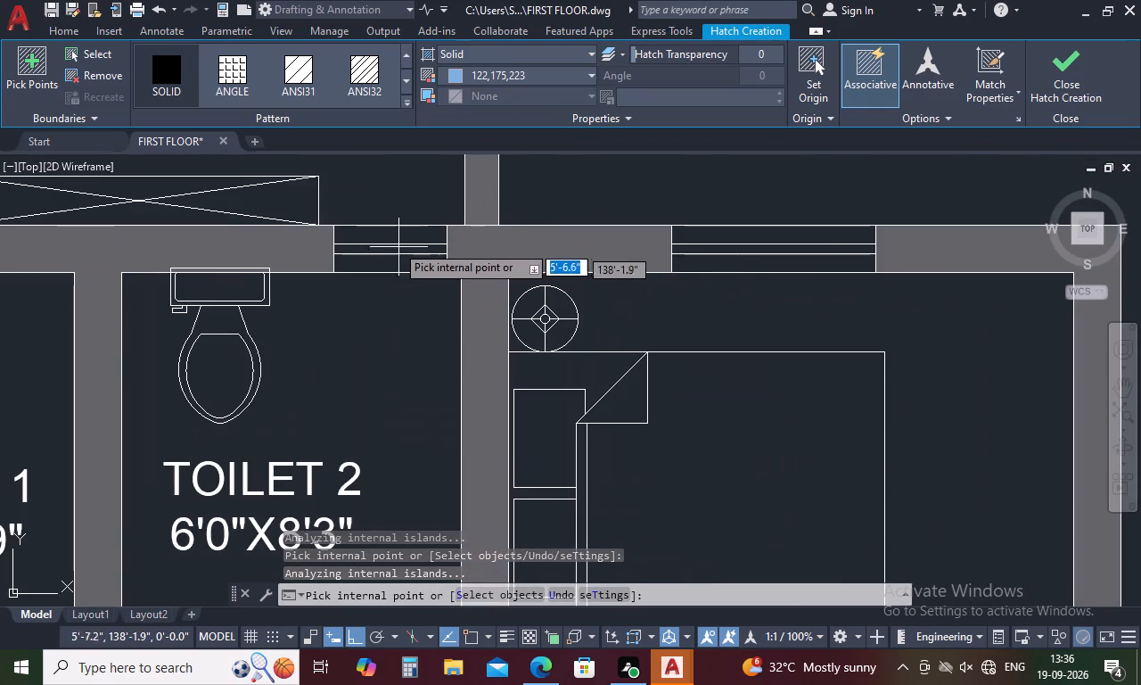
pyautogui.click(391, 238)
pyautogui.click(396, 251)
pyautogui.click(404, 269)
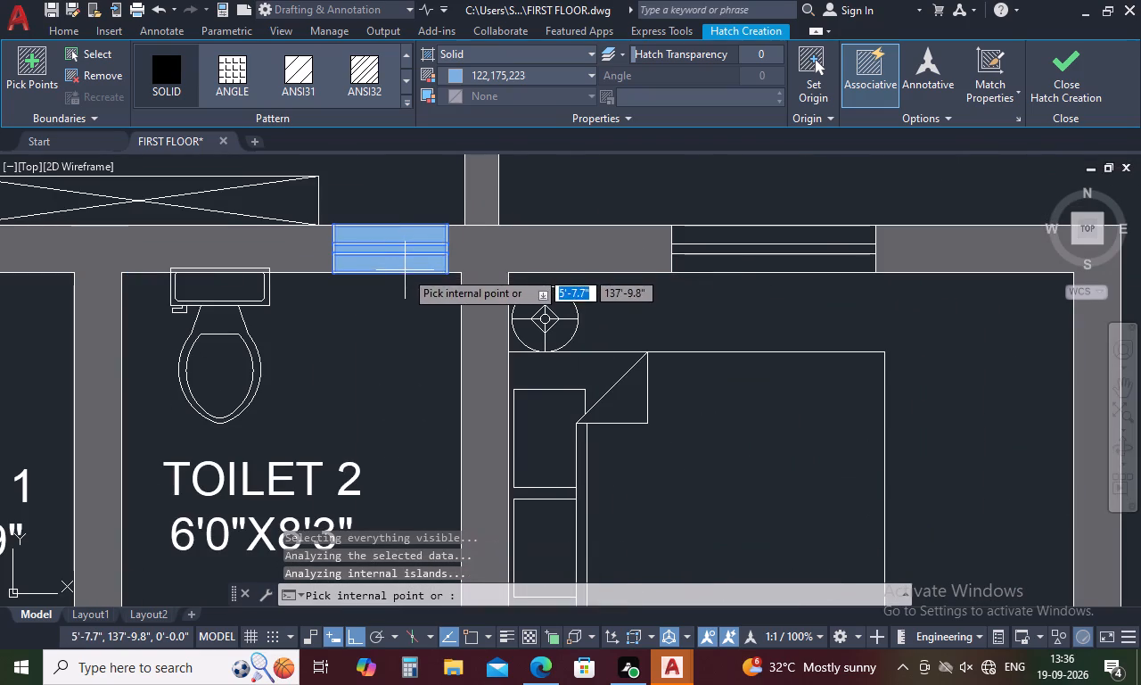
# Fill BEDROOM 2's top-wall and right-wall windows in the upper plan with solid hatch in colour 122,175,223.
pyautogui.click(732, 270)
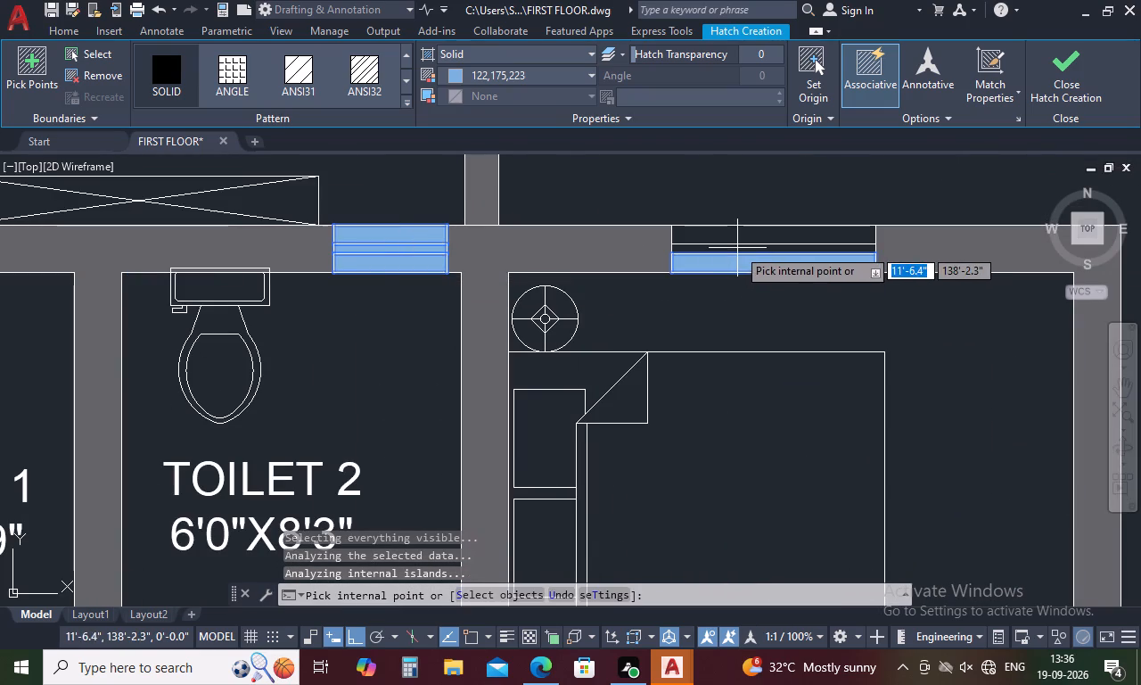
pyautogui.click(737, 248)
pyautogui.click(740, 239)
pyautogui.scroll(-4, 548, 291)
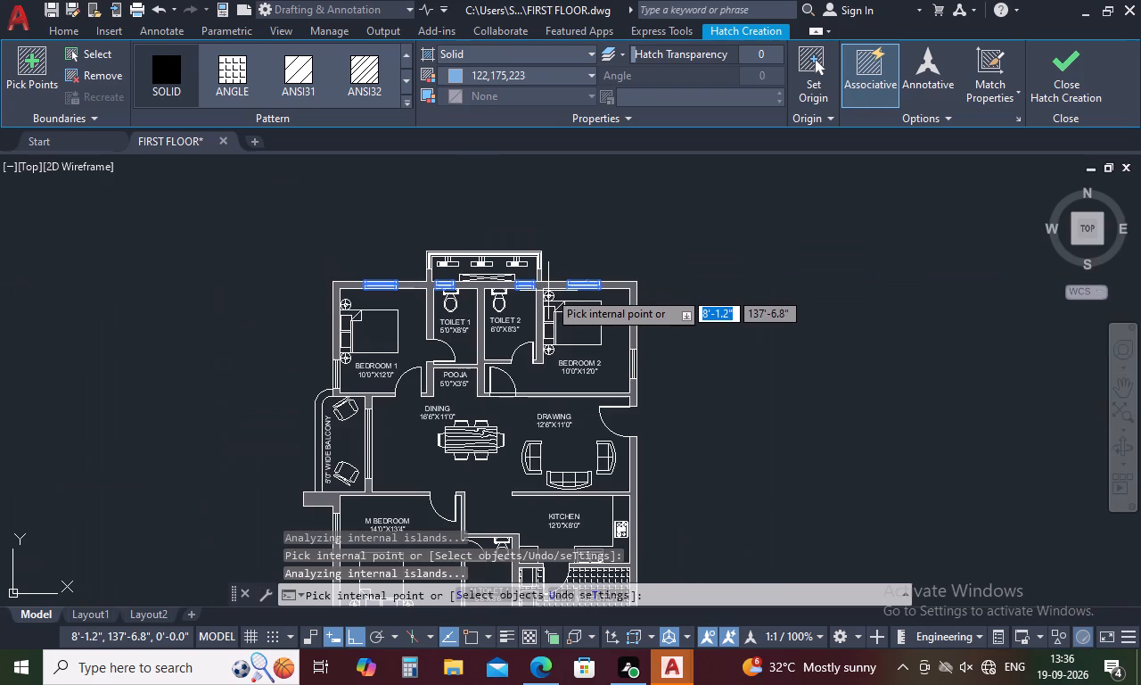
pyautogui.scroll(4, 634, 388)
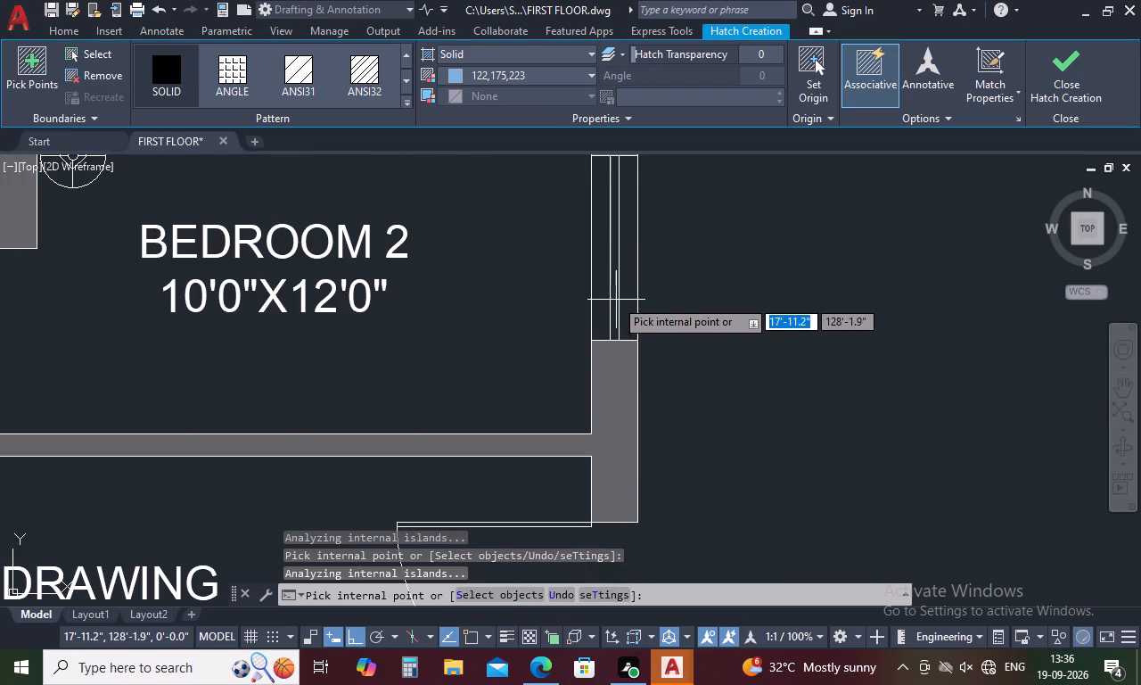
pyautogui.click(615, 299)
pyautogui.click(625, 293)
pyautogui.click(608, 307)
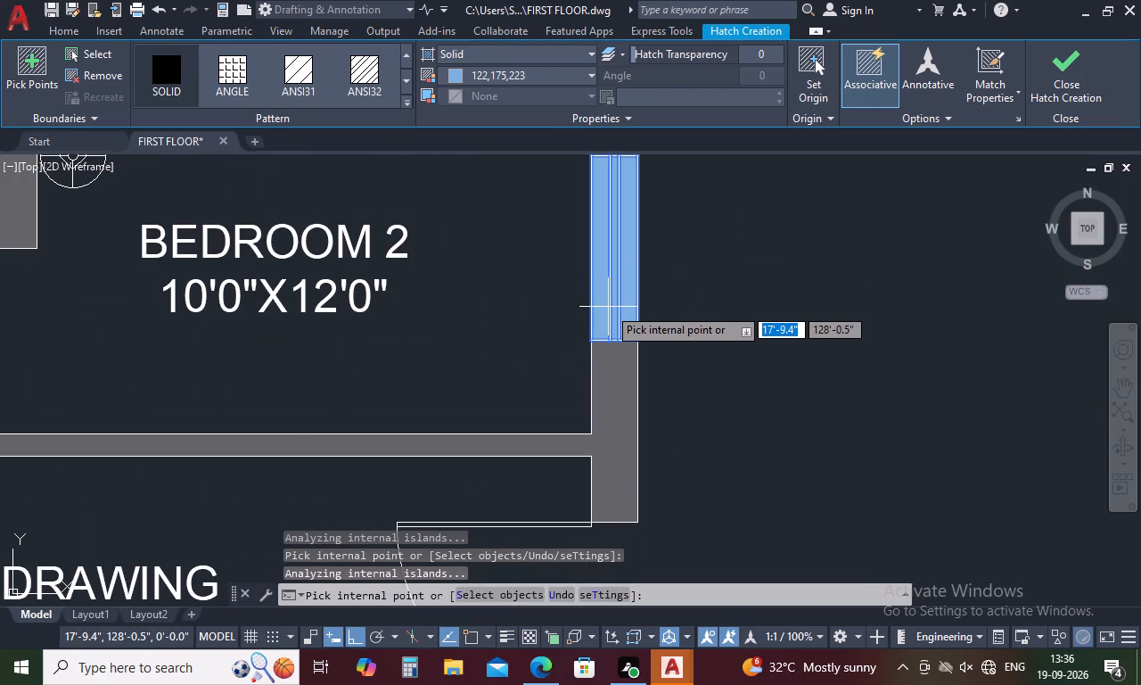
# Fill BEDROOM 1's left-wall window and the glazed opening between DINING and the 5'0" WIDE BALCONY with solid blue hatch.
pyautogui.scroll(-4, 633, 304)
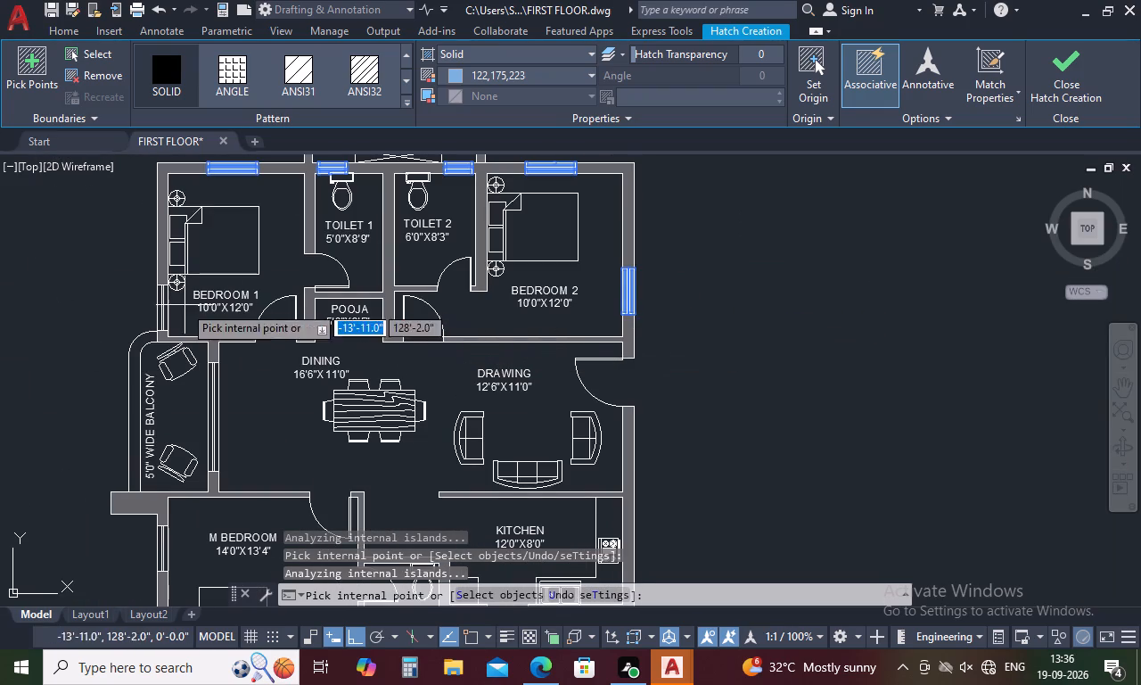
pyautogui.scroll(3, 154, 309)
pyautogui.click(168, 301)
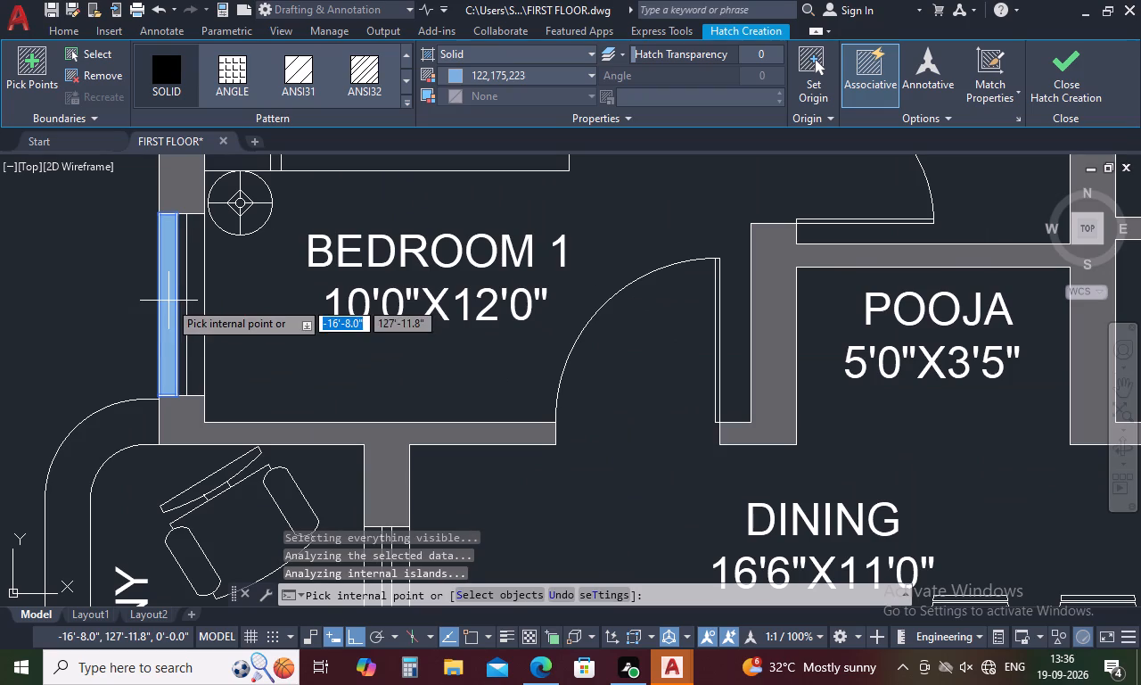
pyautogui.click(189, 297)
pyautogui.click(183, 313)
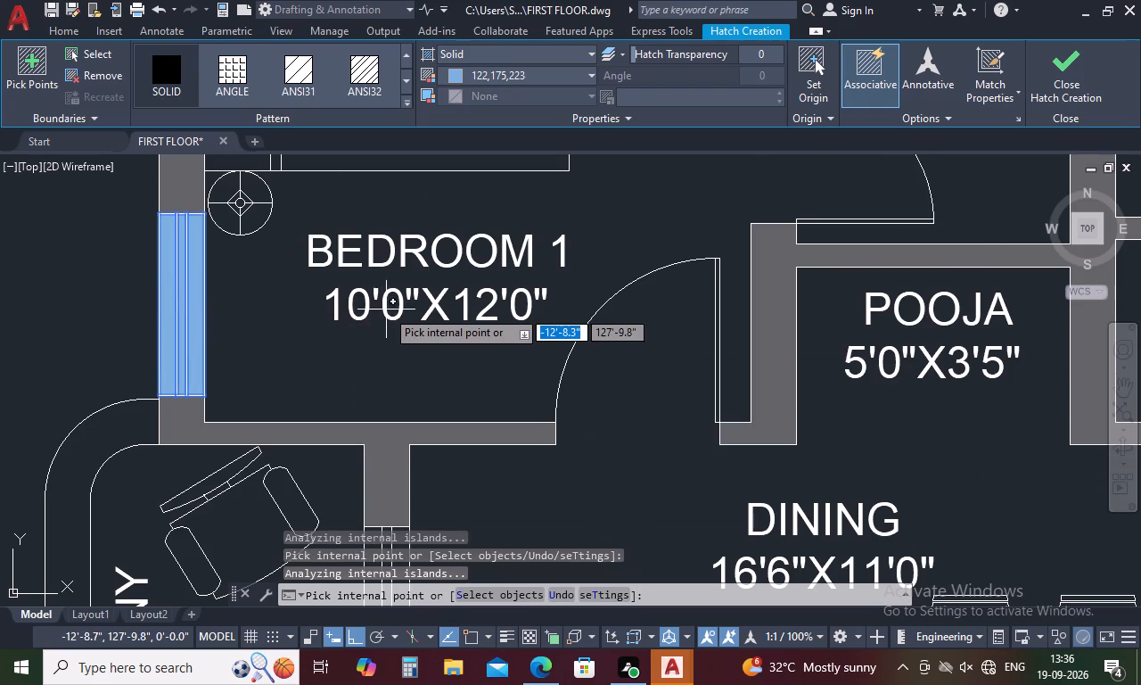
pyautogui.scroll(-4, 386, 309)
pyautogui.scroll(4, 392, 397)
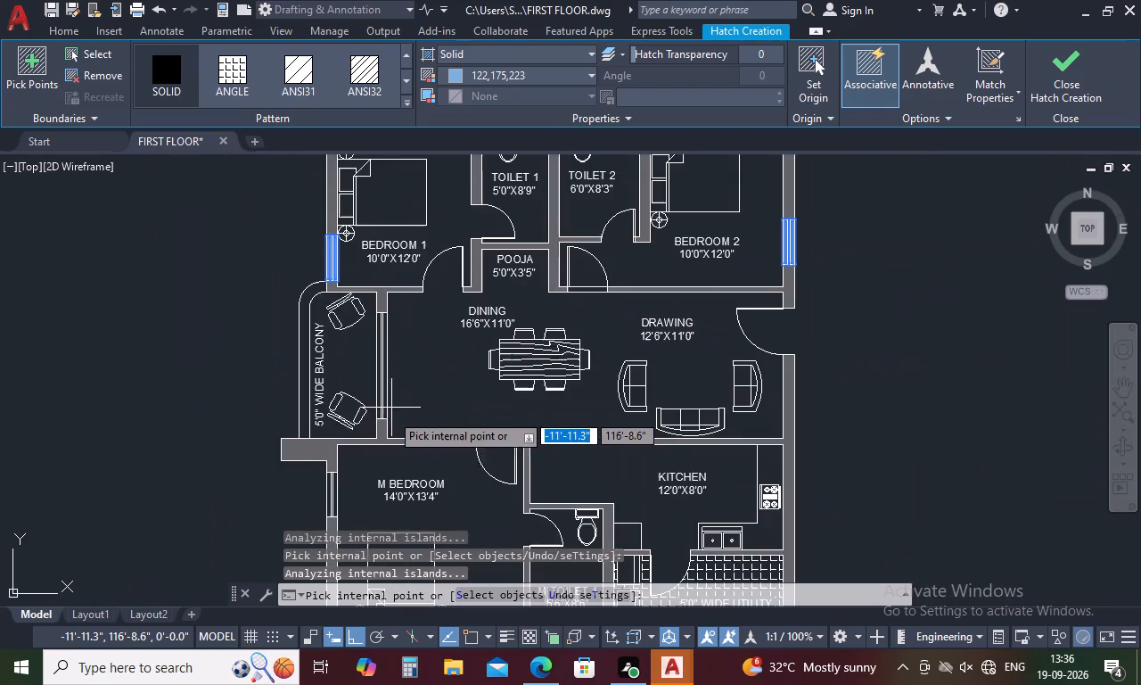
pyautogui.scroll(3, 389, 426)
pyautogui.click(365, 373)
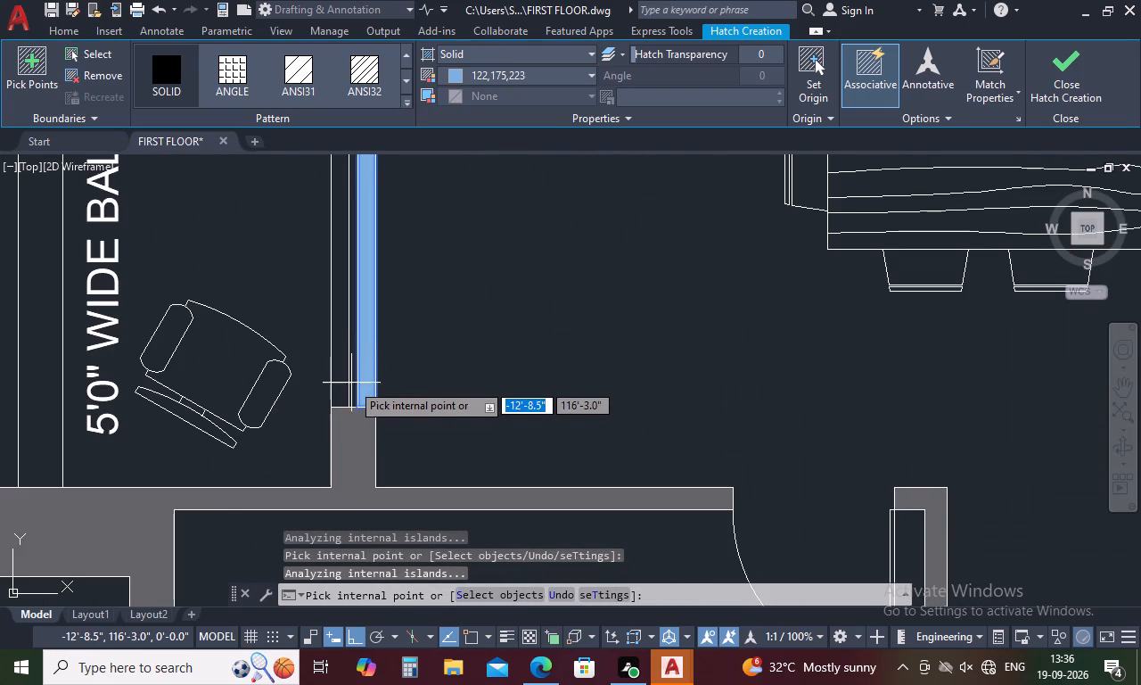
pyautogui.click(351, 376)
pyautogui.click(337, 392)
# Fill M BEDROOM's left-wall and bottom-wall windows with solid hatch in colour 122,175,223.
pyautogui.scroll(-4, 374, 298)
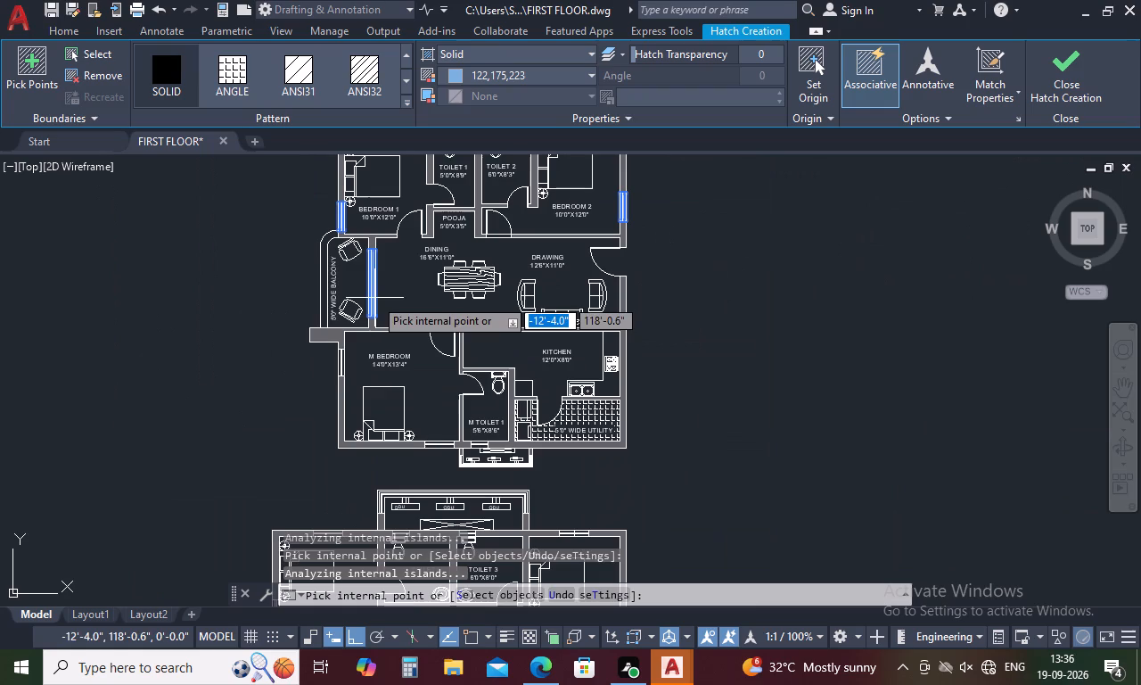
pyautogui.scroll(4, 335, 373)
pyautogui.click(343, 363)
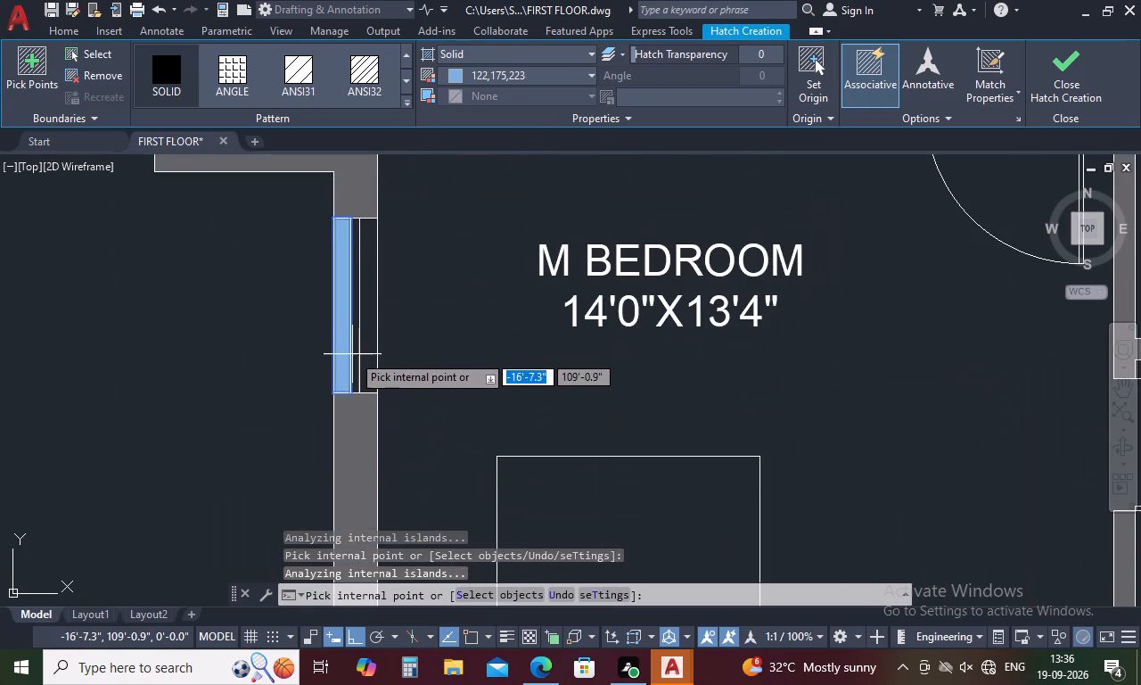
pyautogui.click(352, 353)
pyautogui.click(373, 350)
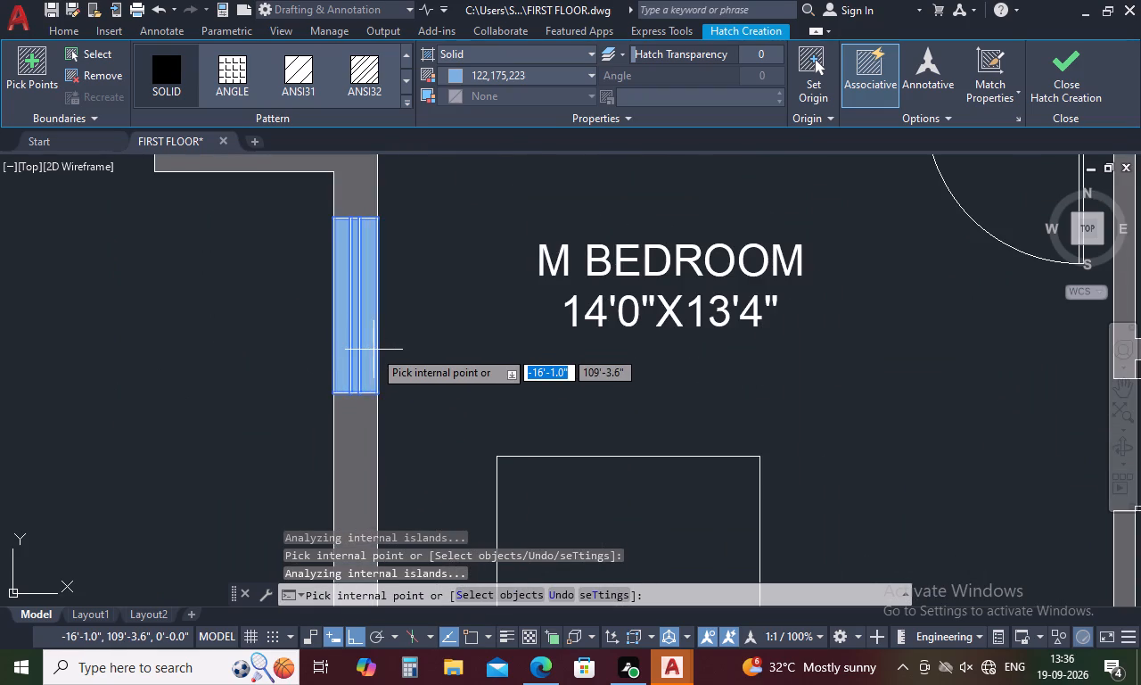
pyautogui.scroll(-4, 373, 350)
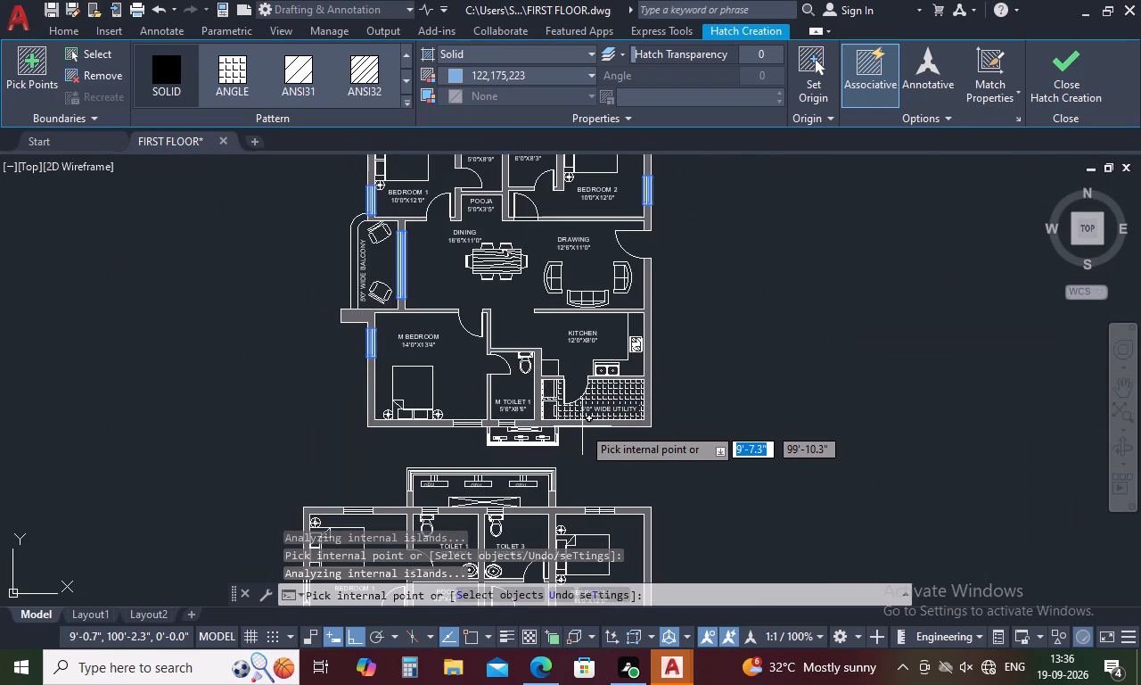
pyautogui.scroll(3, 482, 427)
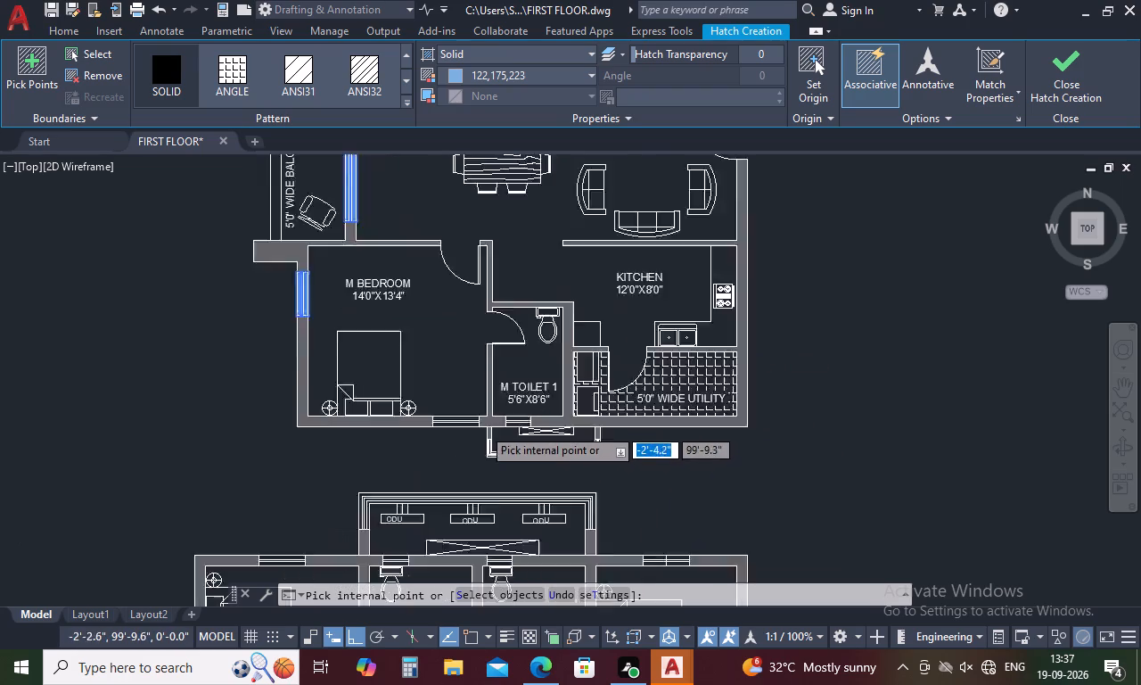
pyautogui.scroll(1, 482, 427)
pyautogui.click(378, 399)
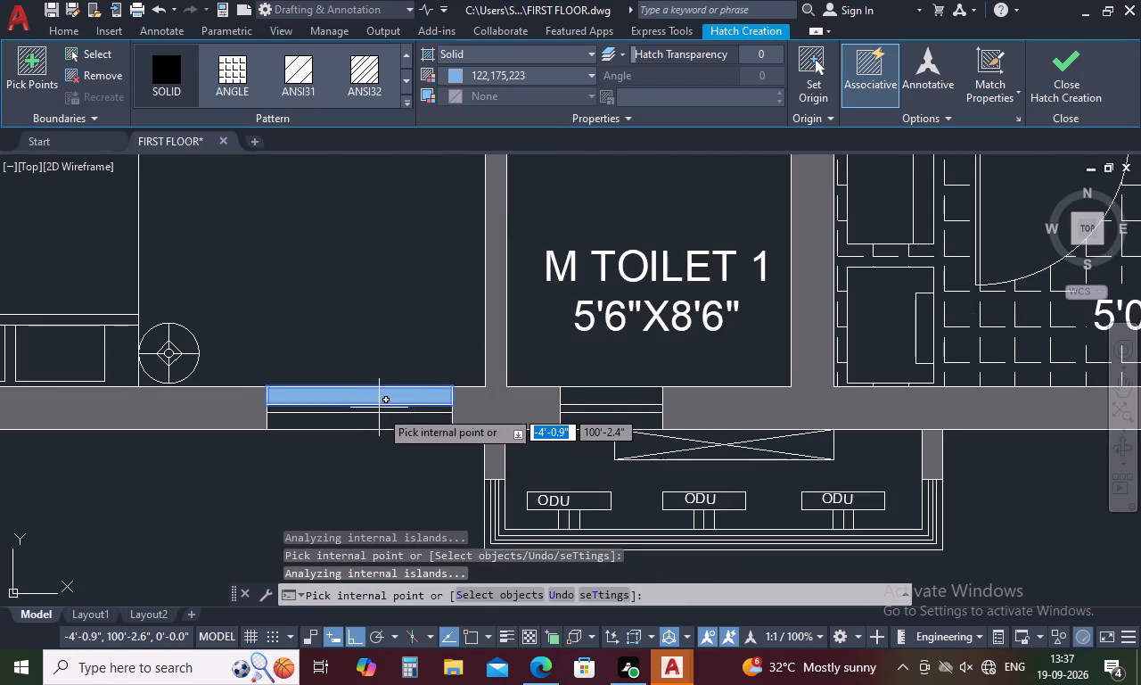
pyautogui.click(380, 410)
pyautogui.click(381, 420)
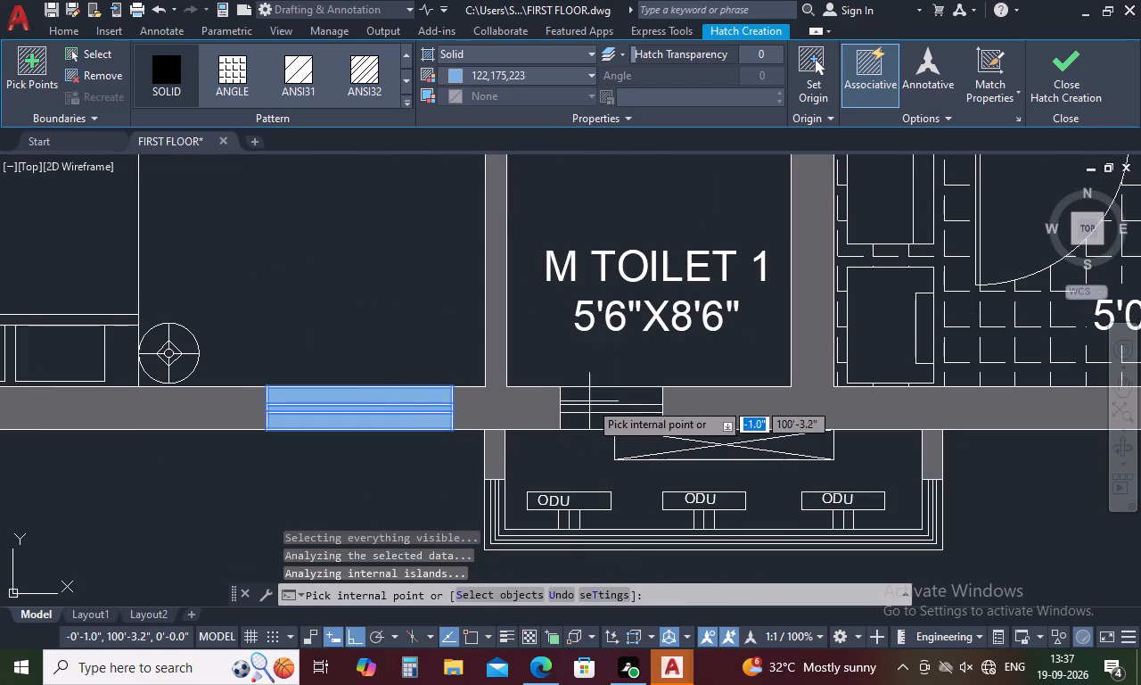
# Fill all strips of the M TOILET 1 window in the upper plan's bottom wall with the same solid blue hatch.
pyautogui.click(596, 398)
pyautogui.click(598, 409)
pyautogui.click(600, 424)
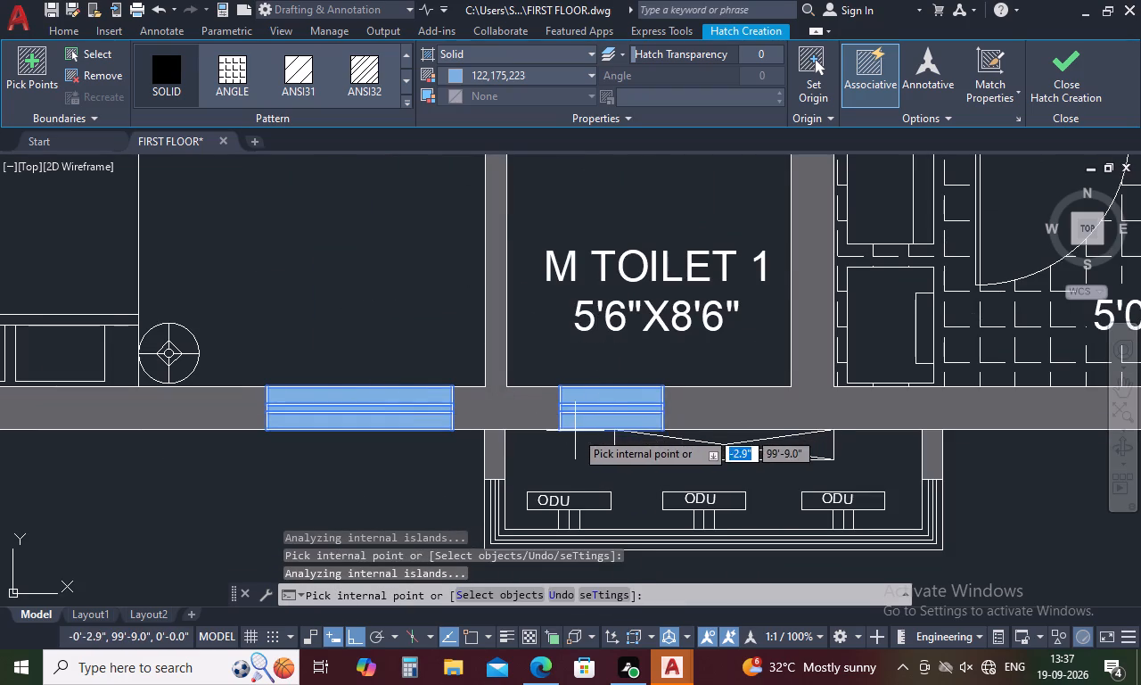
pyautogui.scroll(-4, 572, 430)
pyautogui.scroll(-3, 484, 422)
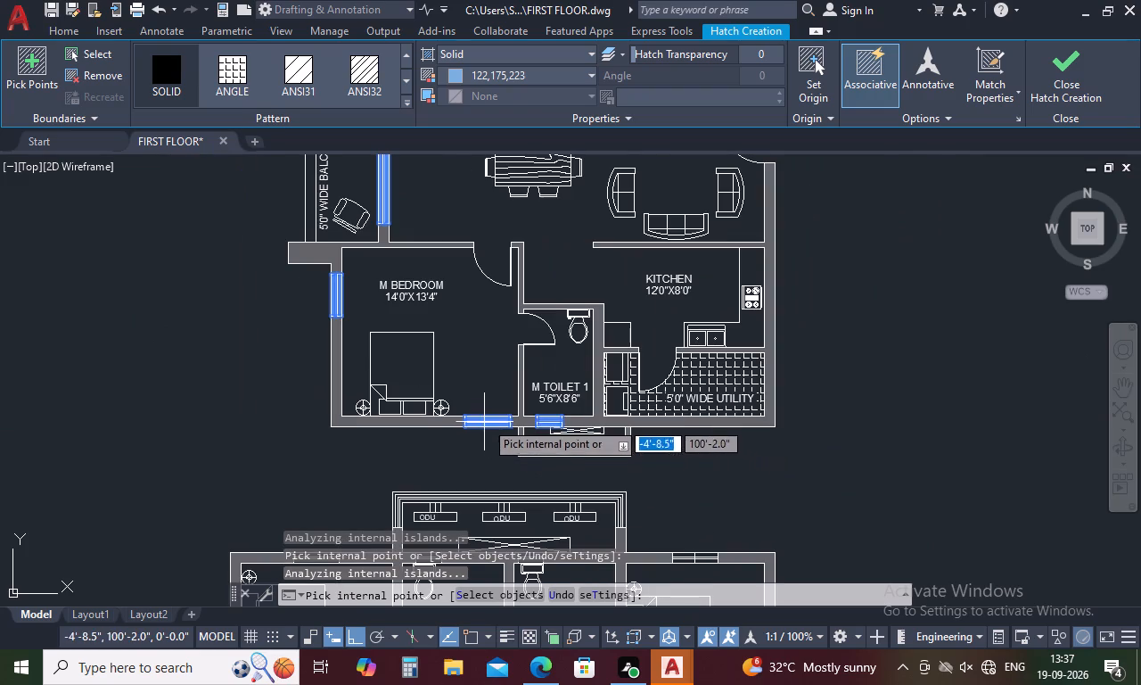
pyautogui.scroll(-3, 569, 439)
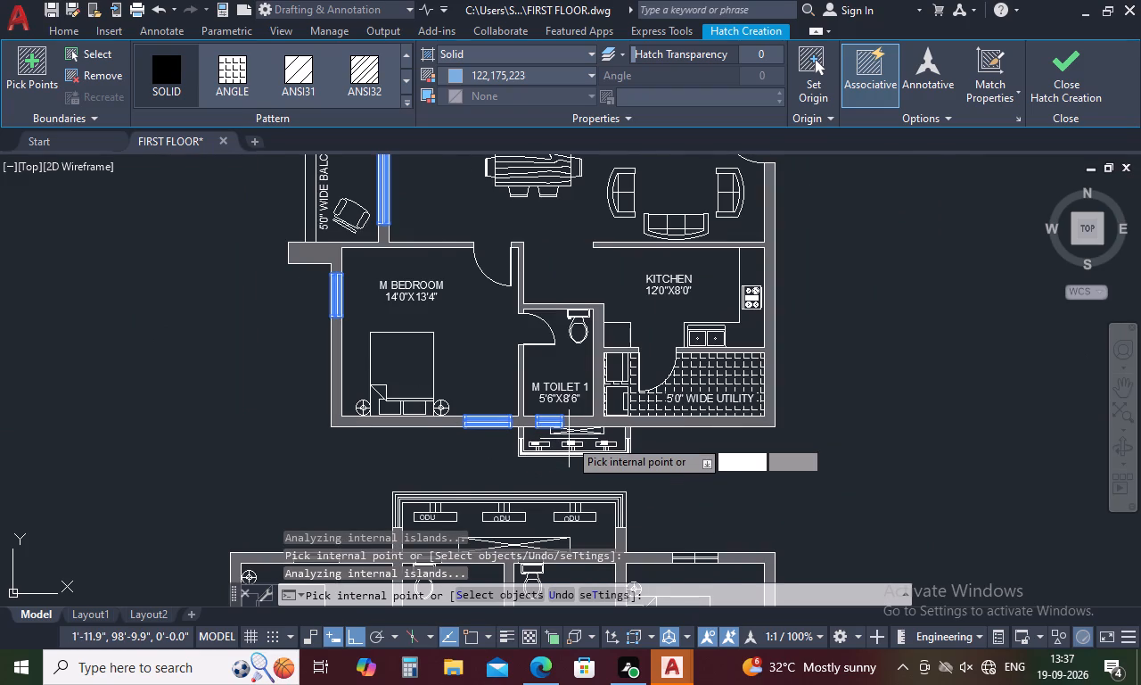
# Fill all strips of BEDROOM 1's top-wall window in the lower plan with solid hatch in colour 122,175,223.
pyautogui.scroll(-2, 591, 442)
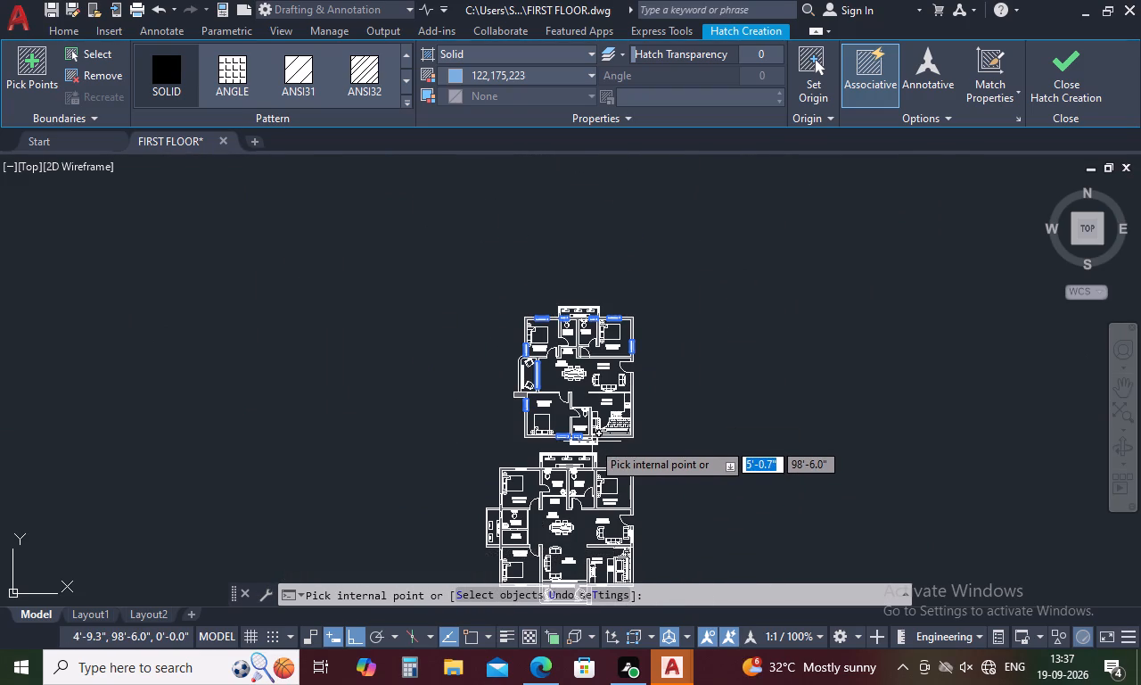
pyautogui.scroll(-1, 592, 442)
pyautogui.scroll(4, 582, 500)
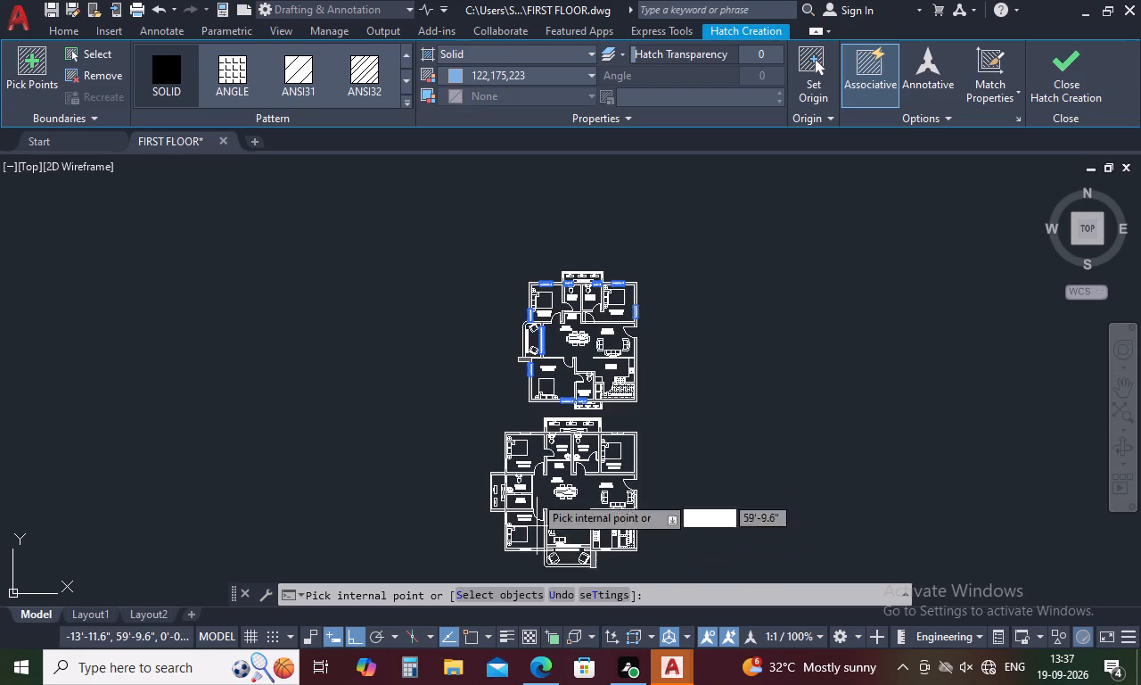
pyautogui.scroll(4, 534, 464)
pyautogui.scroll(1, 422, 283)
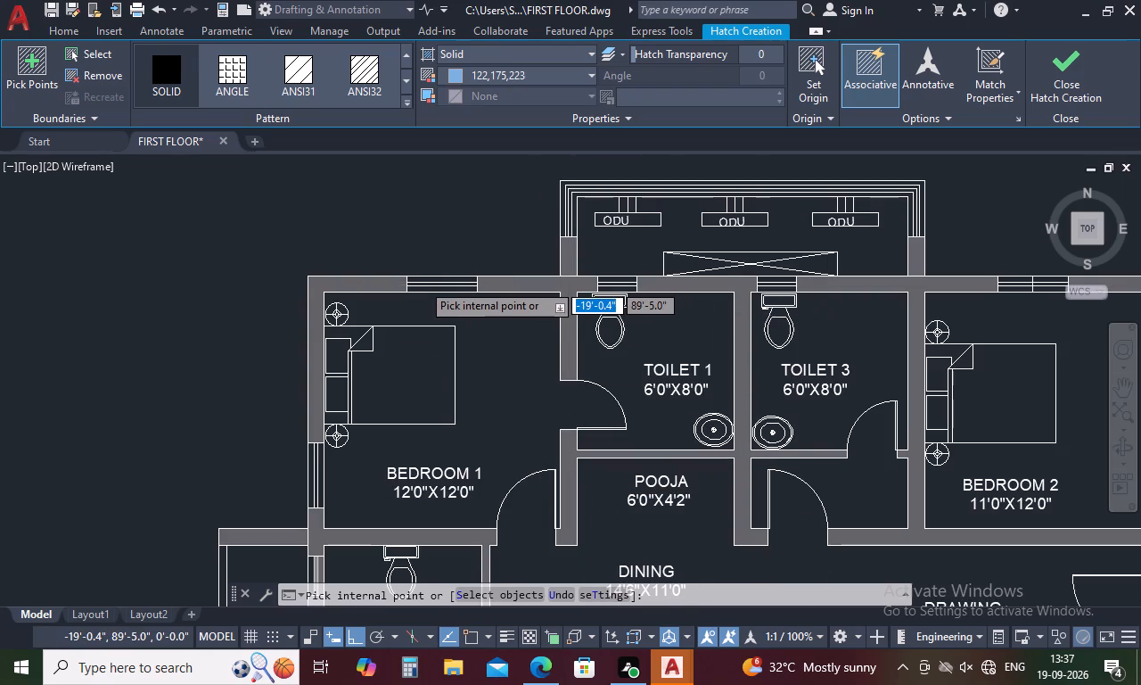
pyautogui.scroll(3, 422, 283)
pyautogui.click(436, 270)
pyautogui.click(440, 291)
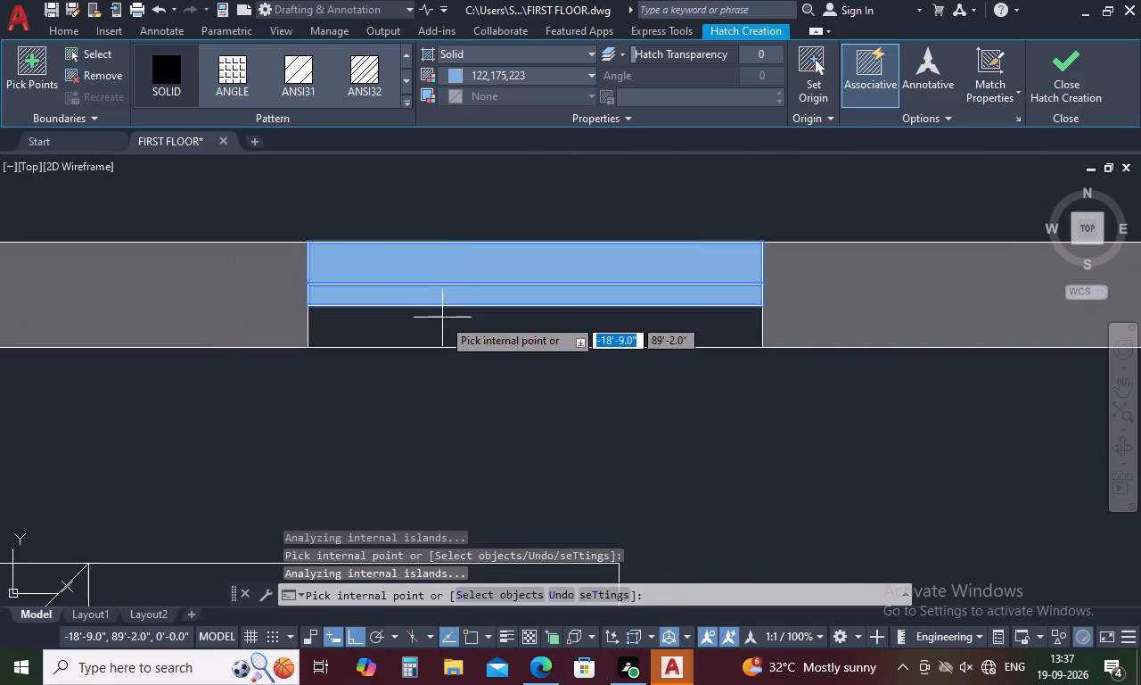
pyautogui.click(442, 318)
# Fill the top-wall windows of TOILET 1 and TOILET 3 in the lower plan with the same solid blue hatch.
pyautogui.scroll(-8, 409, 374)
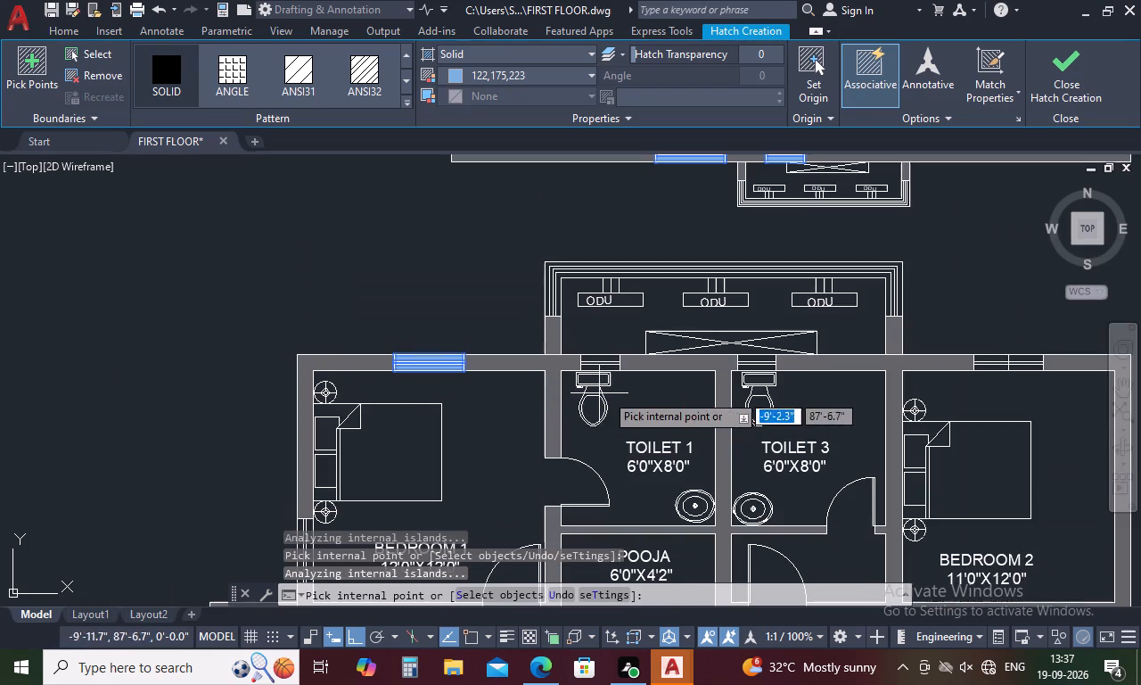
pyautogui.scroll(3, 636, 376)
pyautogui.click(518, 315)
pyautogui.click(516, 331)
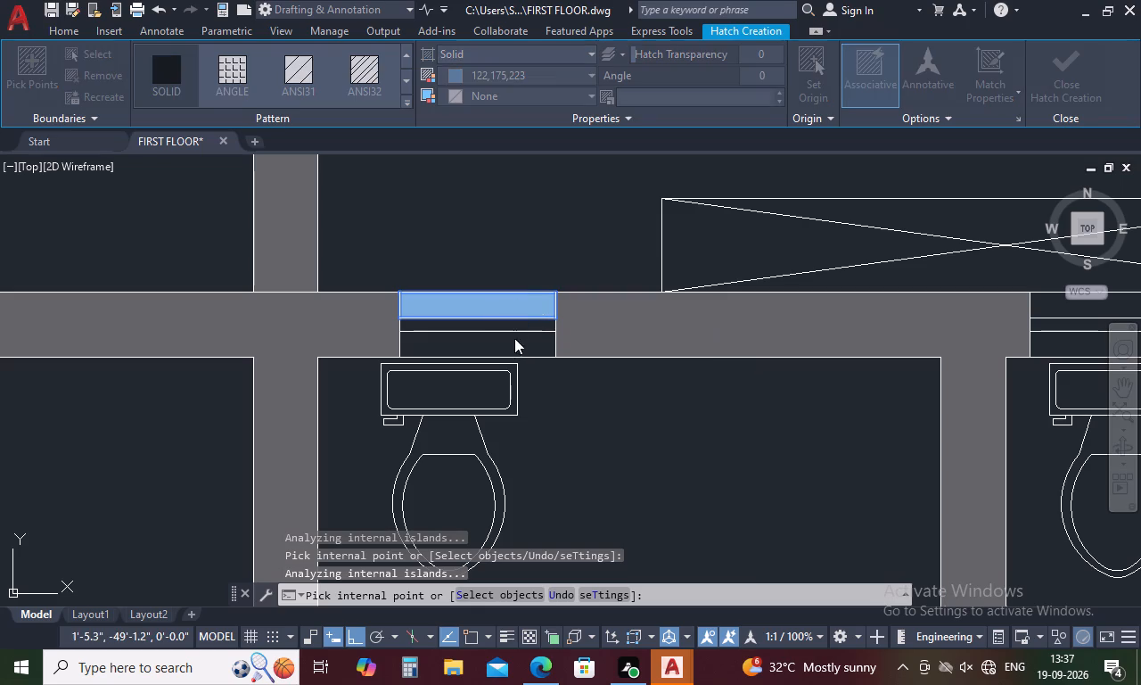
pyautogui.click(691, 342)
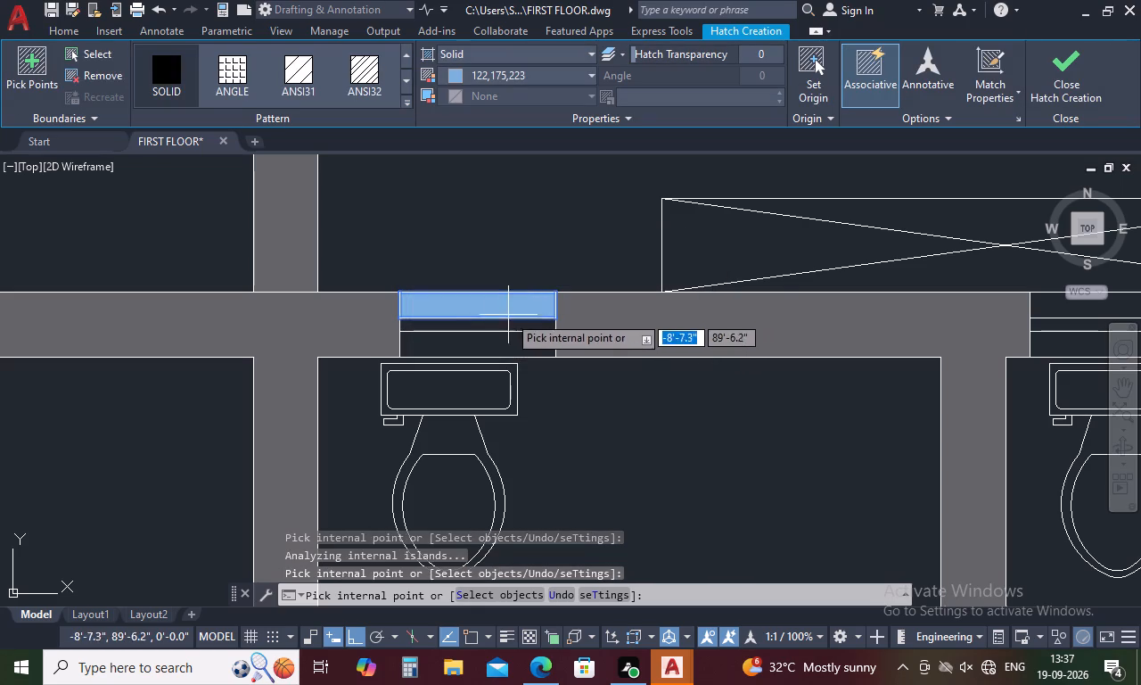
pyautogui.click(499, 327)
pyautogui.click(494, 347)
pyautogui.scroll(-4, 435, 363)
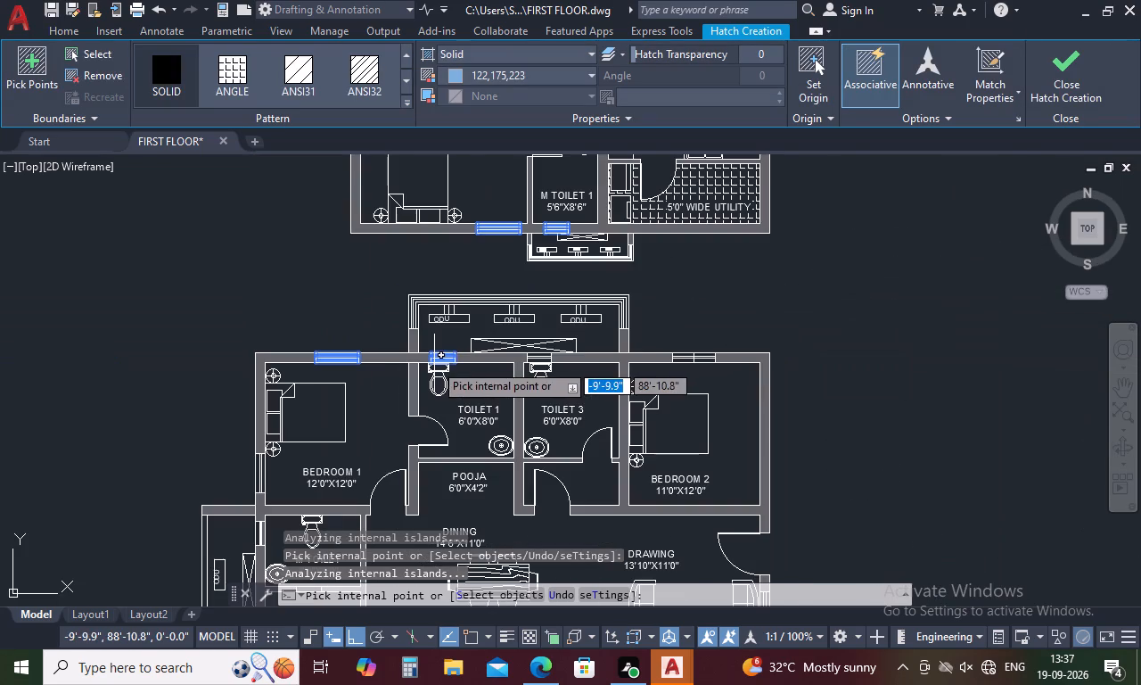
pyautogui.scroll(3, 613, 367)
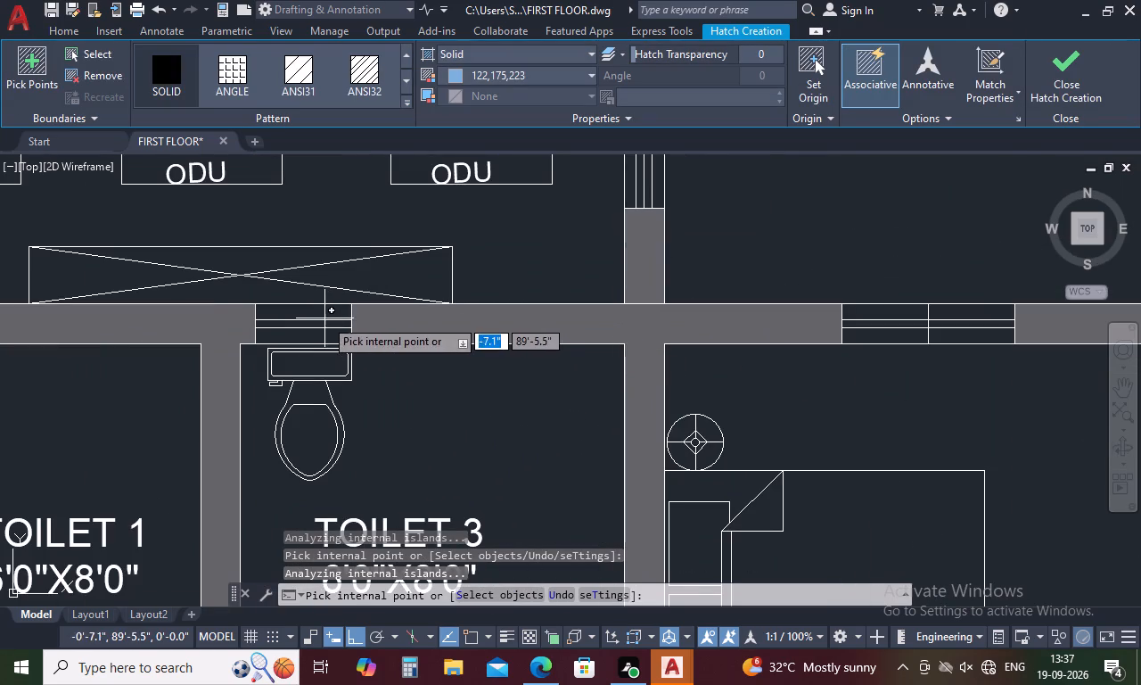
pyautogui.click(324, 318)
pyautogui.click(324, 326)
pyautogui.click(324, 338)
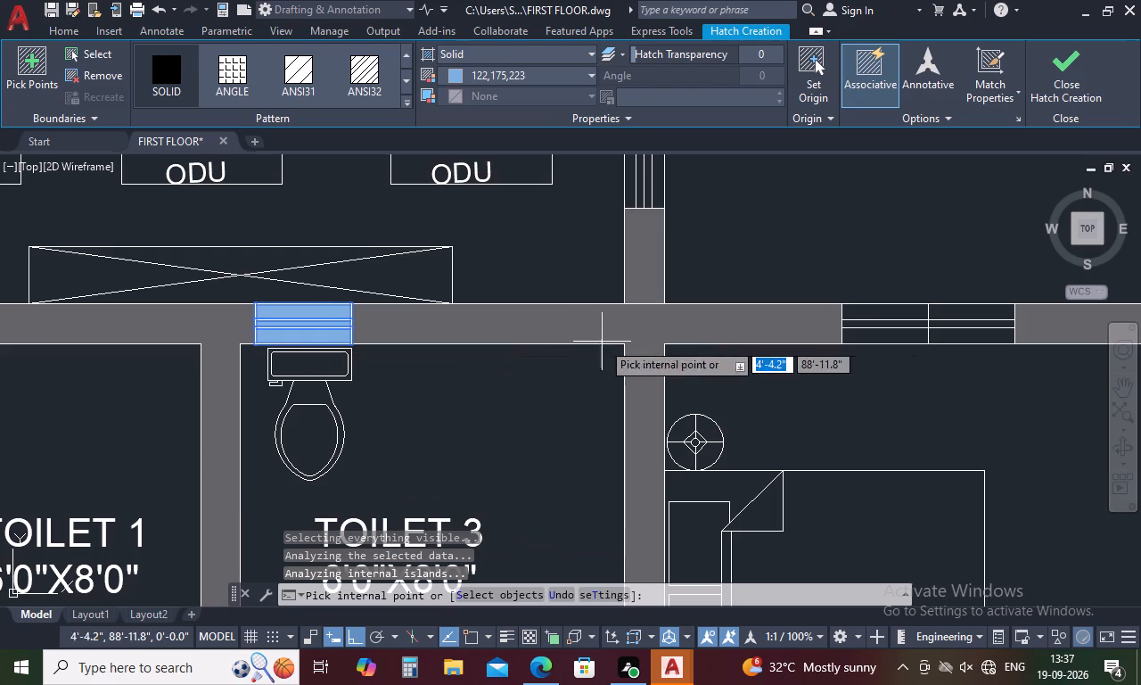
# Fill both halves of BEDROOM 2's top-wall window in the lower plan with solid hatch in colour 122,175,223.
pyautogui.click(875, 315)
pyautogui.click(877, 326)
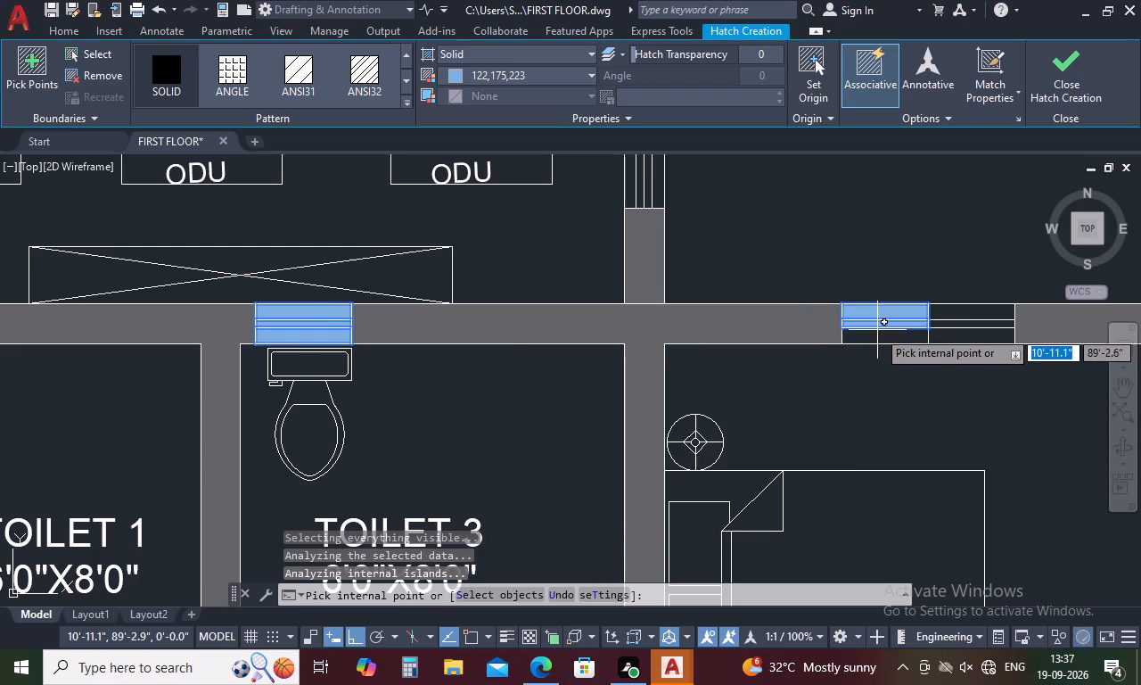
pyautogui.click(877, 333)
pyautogui.click(956, 316)
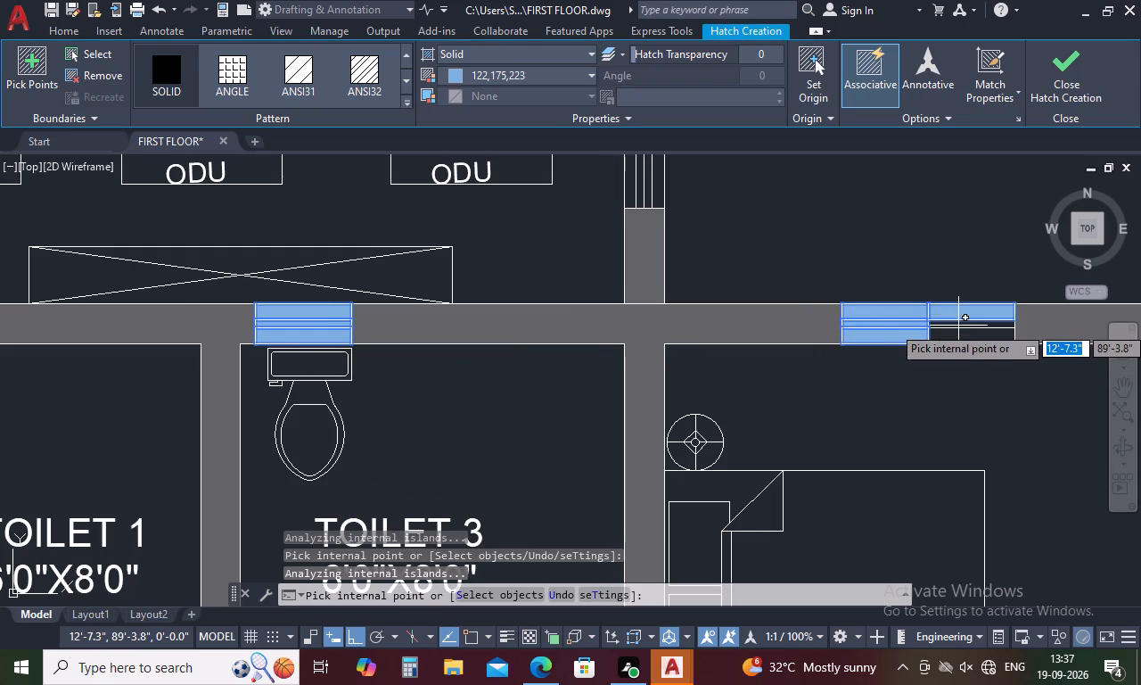
pyautogui.click(958, 326)
pyautogui.click(958, 338)
# Fill all strips of BEDROOM 1's left-wall window in the lower plan with solid blue hatch.
pyautogui.scroll(-7, 780, 355)
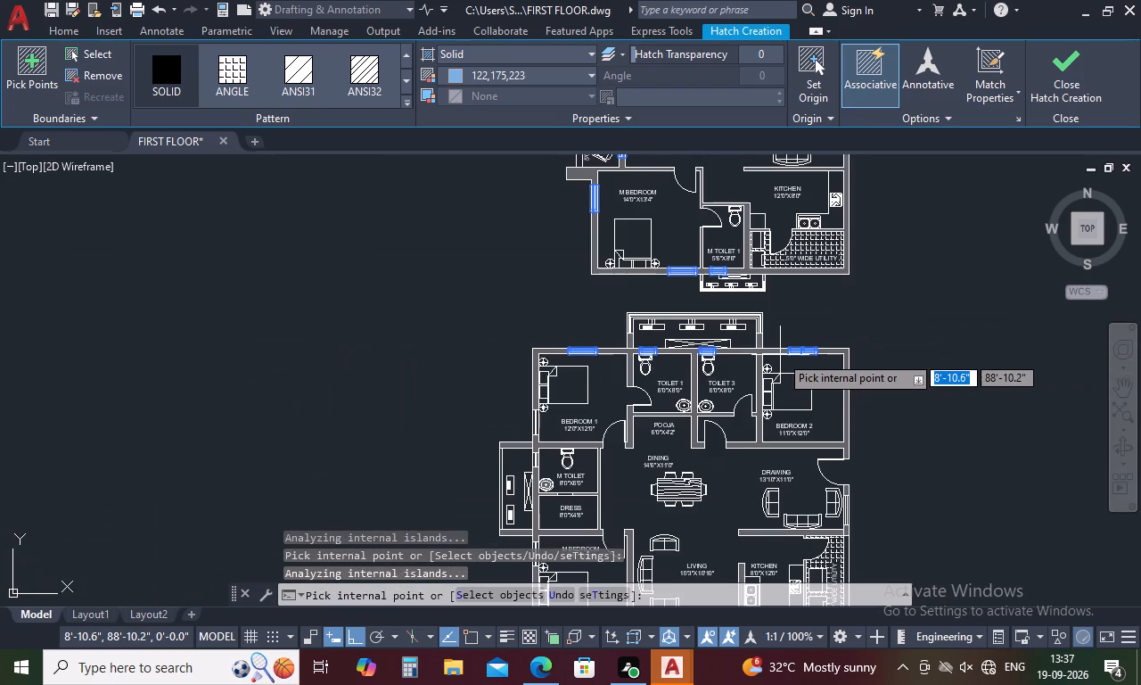
pyautogui.scroll(-2, 780, 355)
pyautogui.scroll(4, 717, 432)
pyautogui.scroll(-2, 632, 396)
pyautogui.scroll(4, 593, 297)
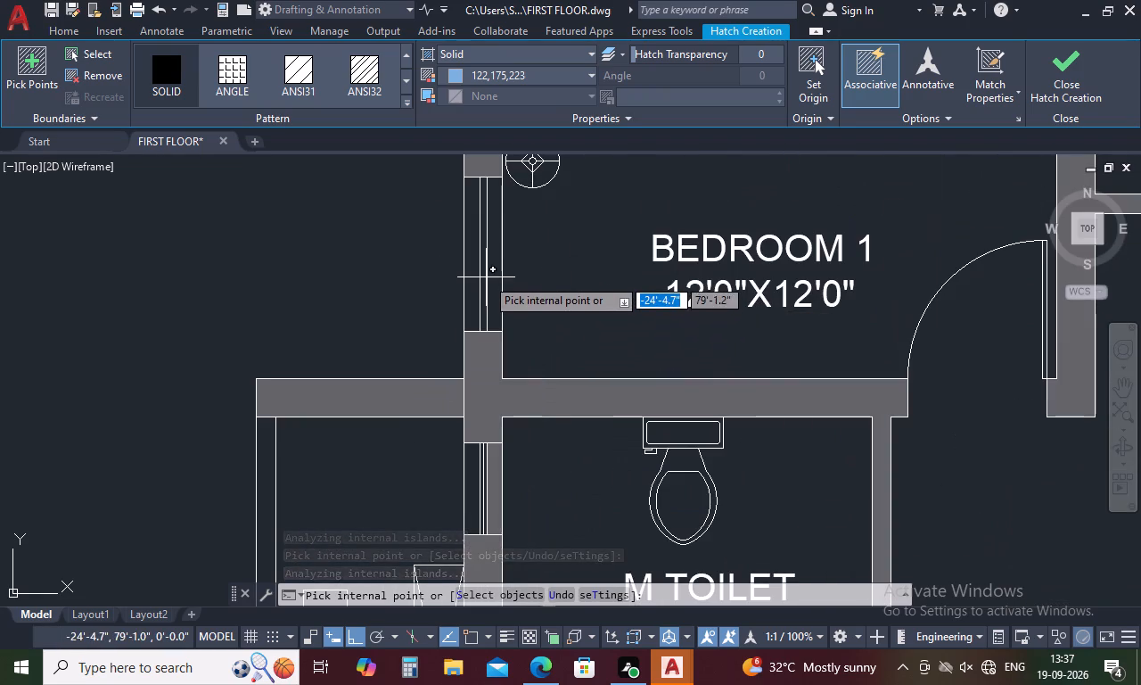
pyautogui.click(488, 276)
pyautogui.click(483, 290)
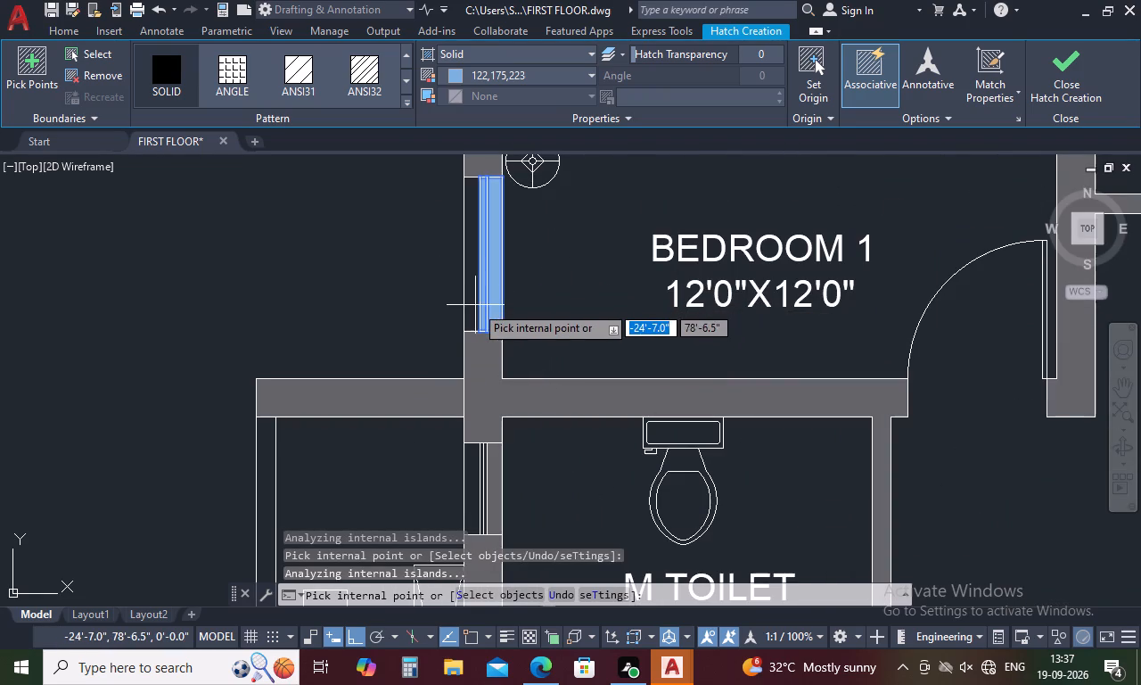
pyautogui.click(475, 305)
# Fill every strip of the M TOILET window in the lower plan's left wall with solid hatch in colour 122,175,223.
pyautogui.scroll(-3, 475, 305)
pyautogui.scroll(4, 475, 367)
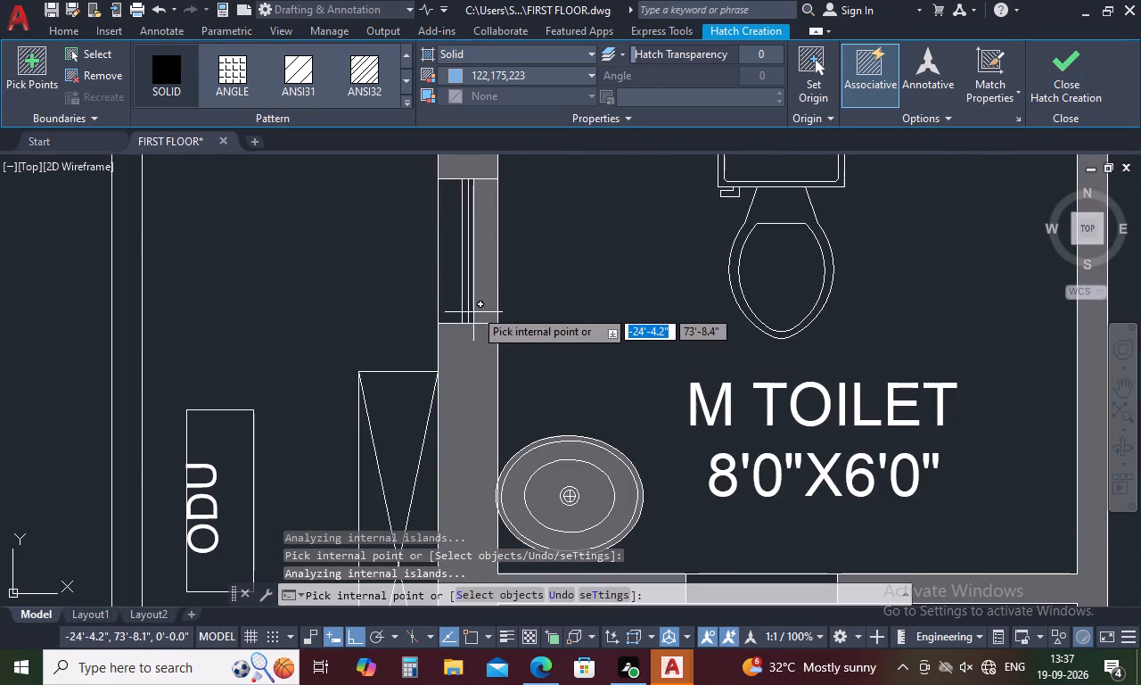
pyautogui.click(485, 283)
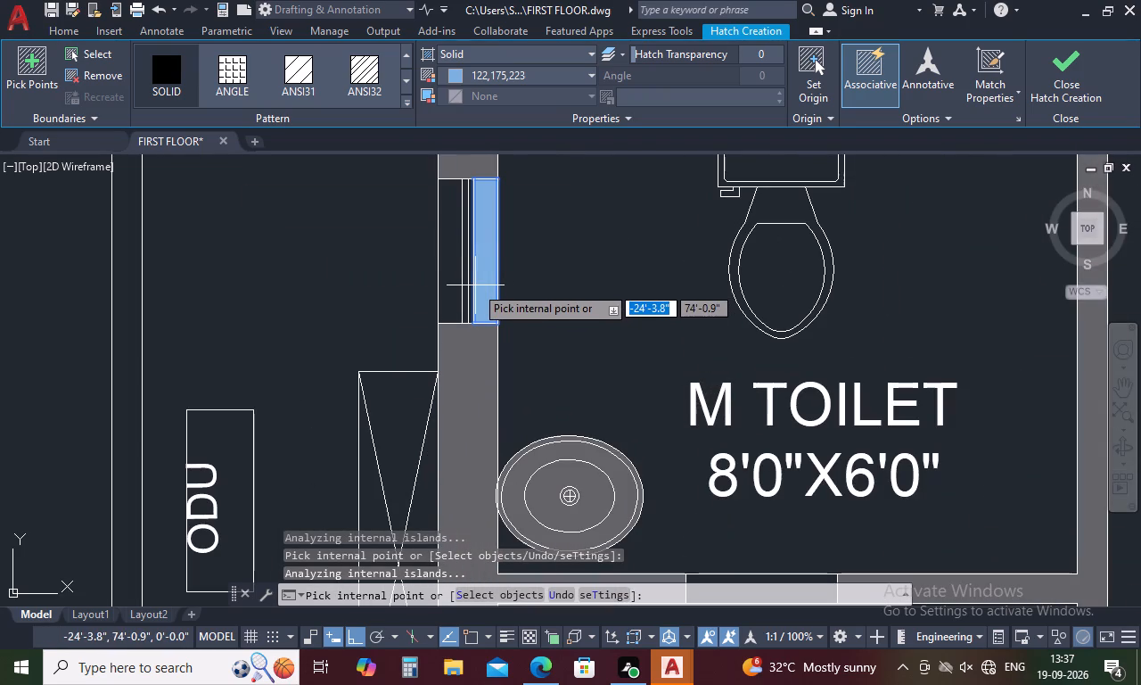
pyautogui.scroll(3, 467, 288)
pyautogui.click(475, 302)
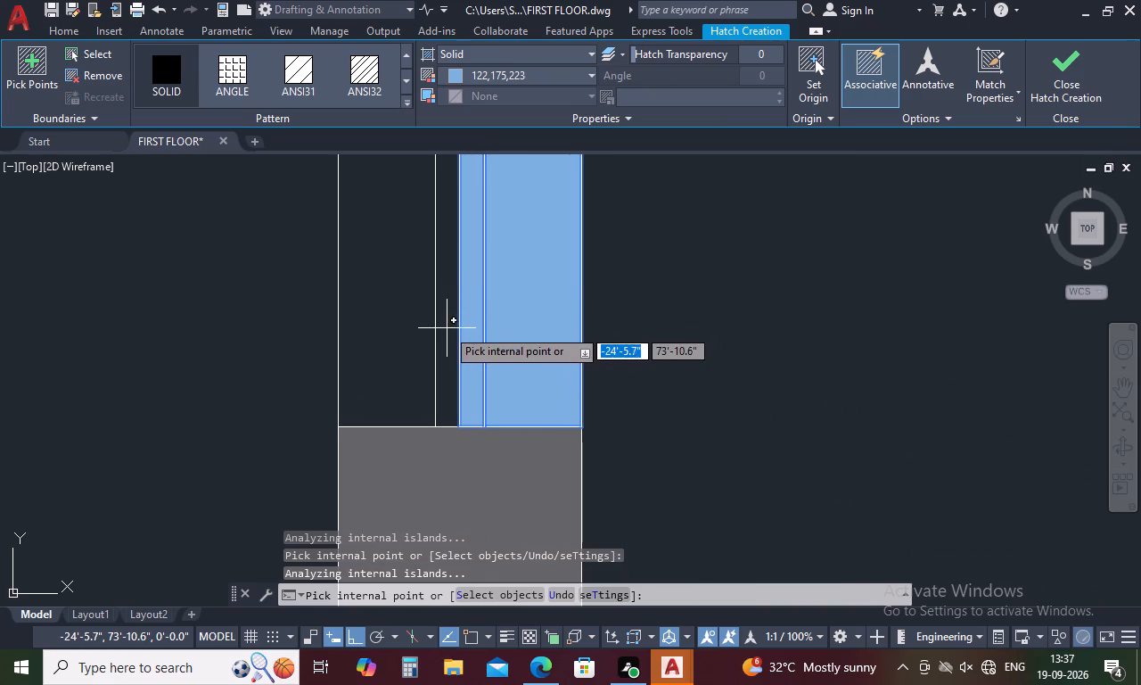
pyautogui.click(447, 328)
pyautogui.click(416, 341)
# Fill the strips of M BEDROOM's left-wall window in the lower plan with the same solid blue hatch.
pyautogui.scroll(-7, 435, 329)
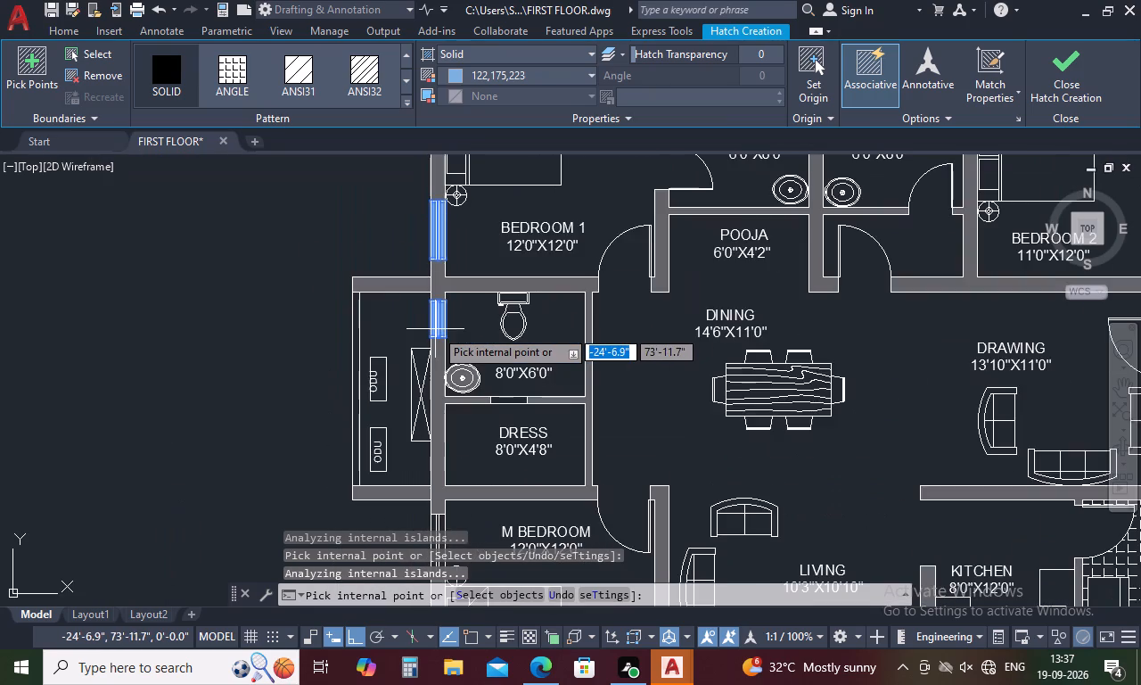
pyautogui.scroll(-2, 435, 329)
pyautogui.scroll(4, 442, 440)
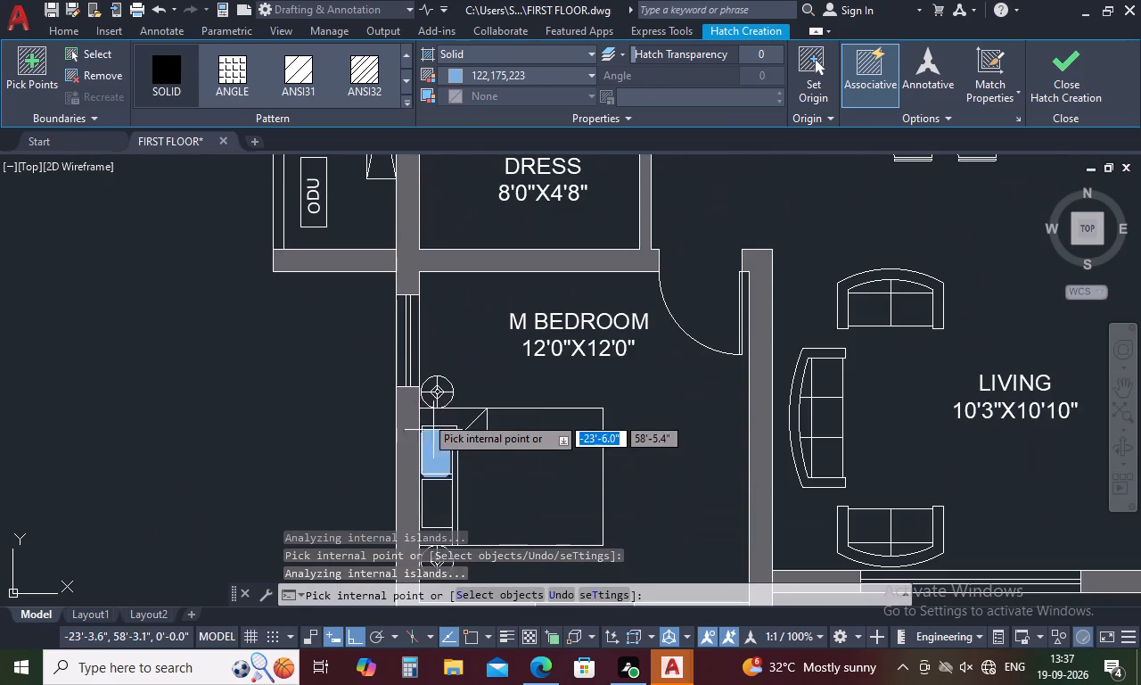
pyautogui.scroll(4, 406, 377)
pyautogui.click(389, 298)
pyautogui.click(441, 318)
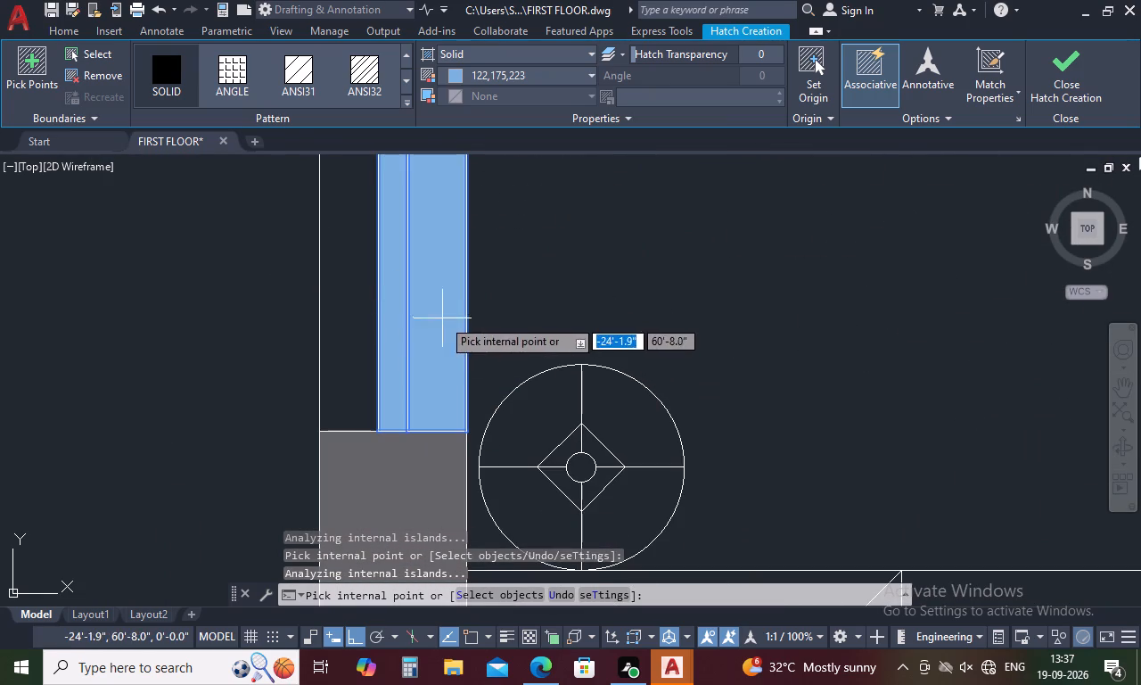
pyautogui.click(366, 329)
# Fill the strips of M BEDROOM's bottom-wall window in the lower plan with solid hatch in colour 122,175,223.
pyautogui.scroll(-7, 402, 315)
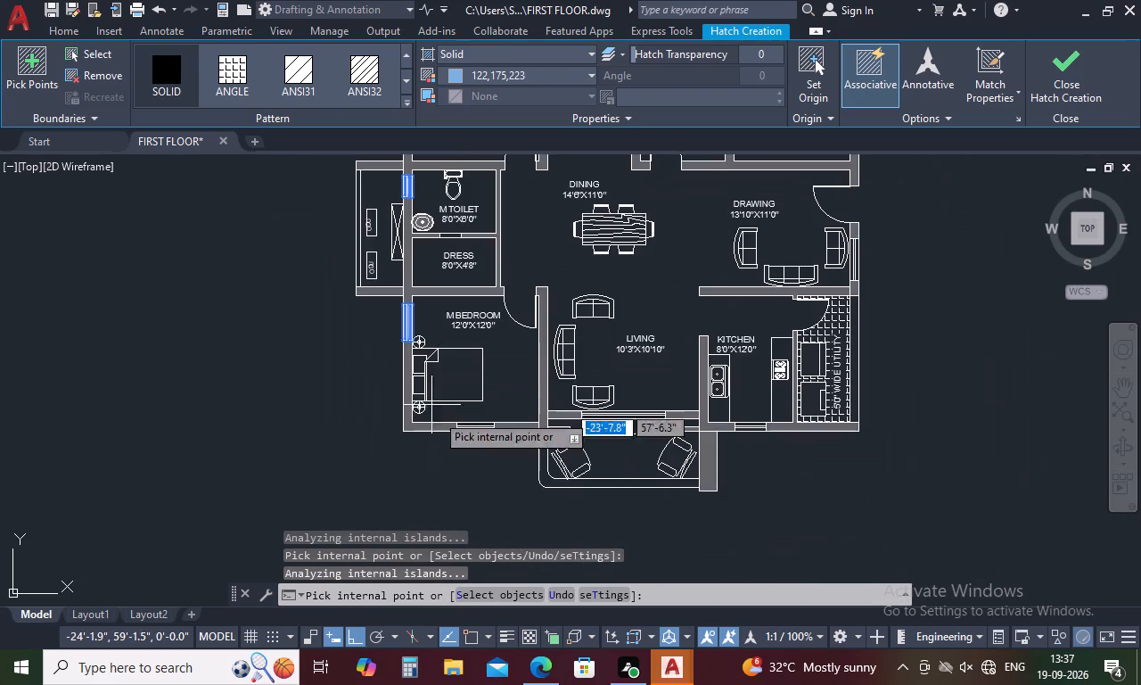
pyautogui.scroll(4, 488, 455)
pyautogui.click(435, 265)
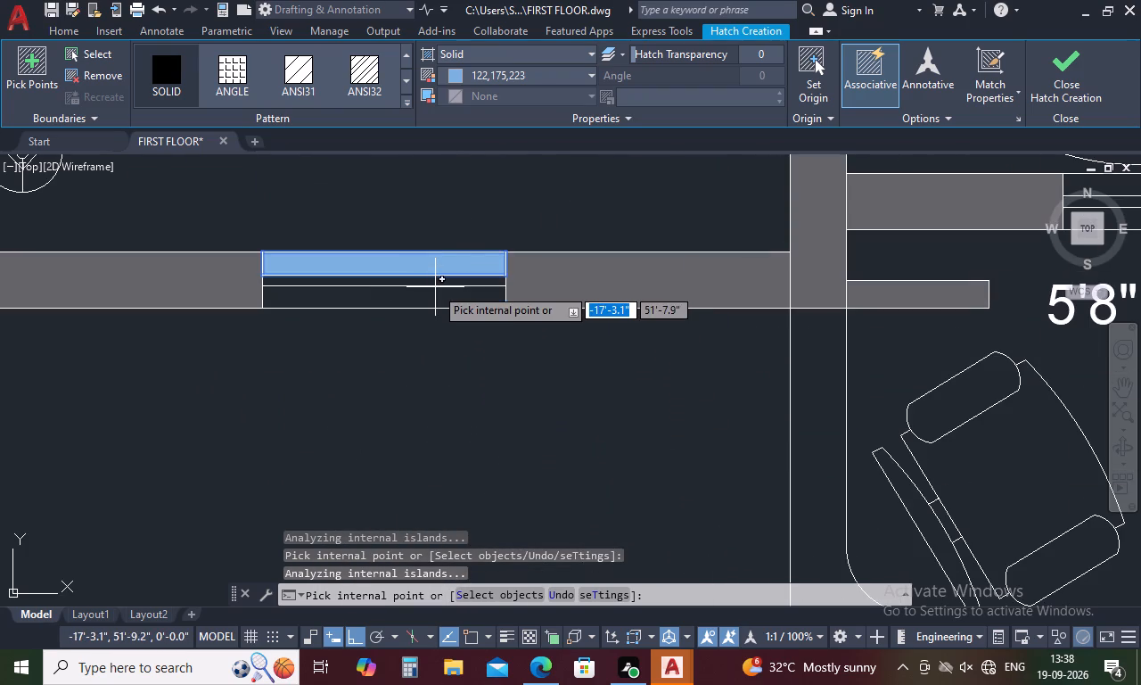
pyautogui.click(435, 287)
pyautogui.click(444, 282)
# Fill all strips of the glazed opening between LIVING and the 5'8" WIDE BALCONY with solid blue hatch.
pyautogui.scroll(-4, 395, 343)
pyautogui.scroll(4, 578, 324)
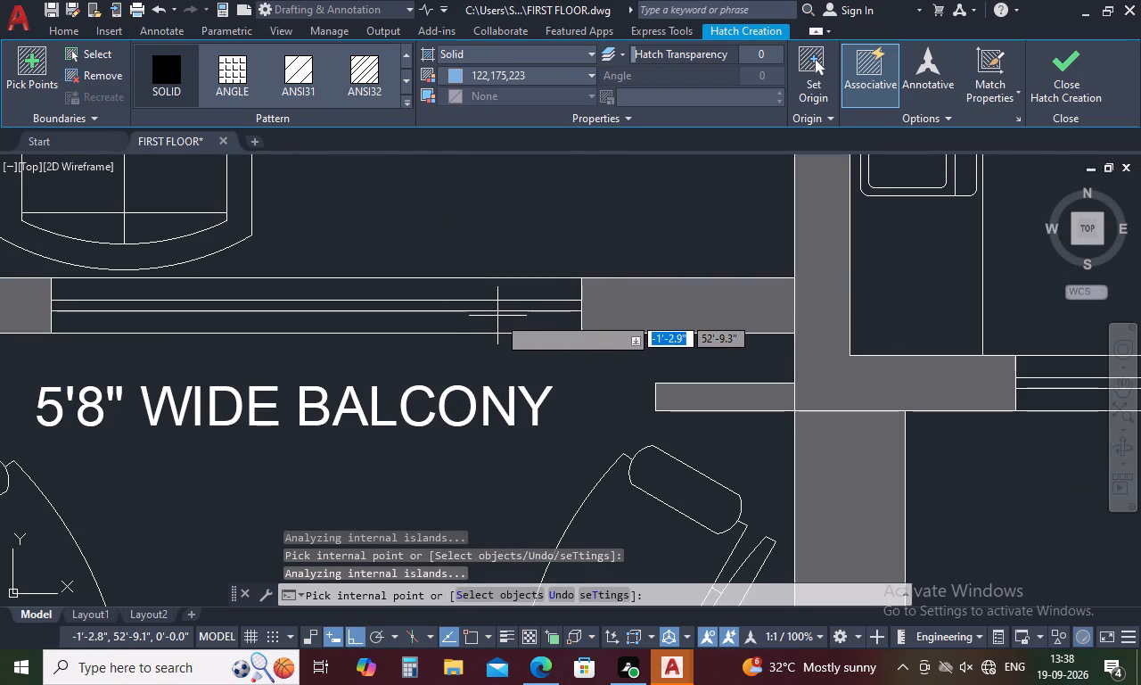
pyautogui.click(497, 316)
pyautogui.click(501, 288)
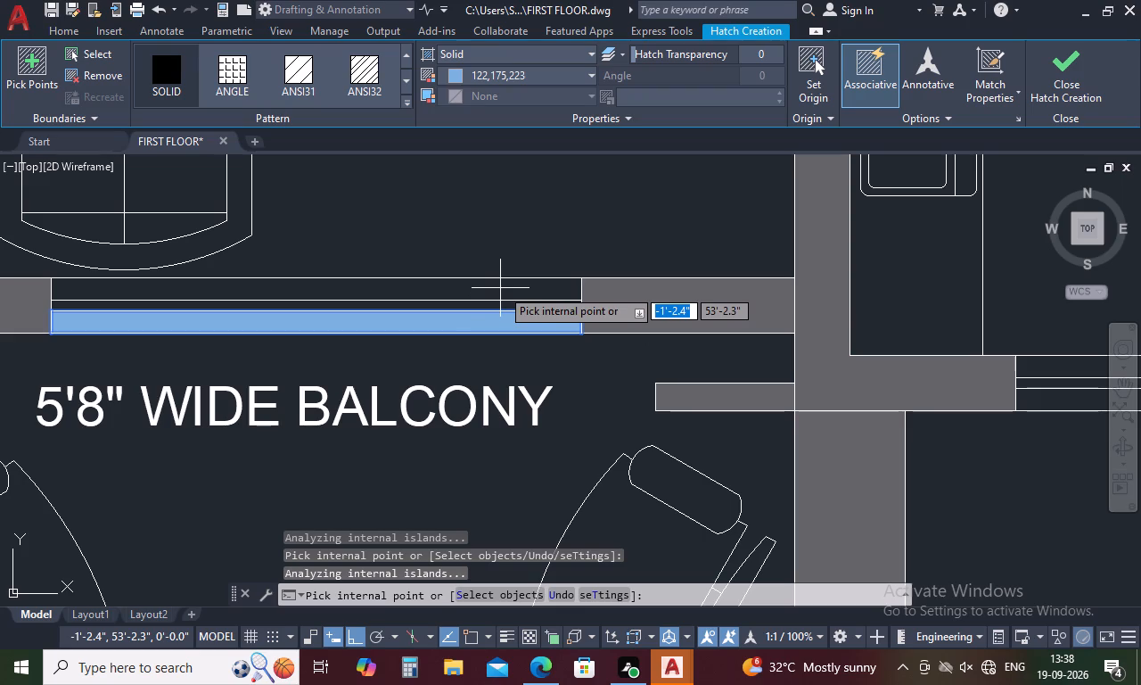
pyautogui.scroll(3, 504, 305)
pyautogui.click(504, 305)
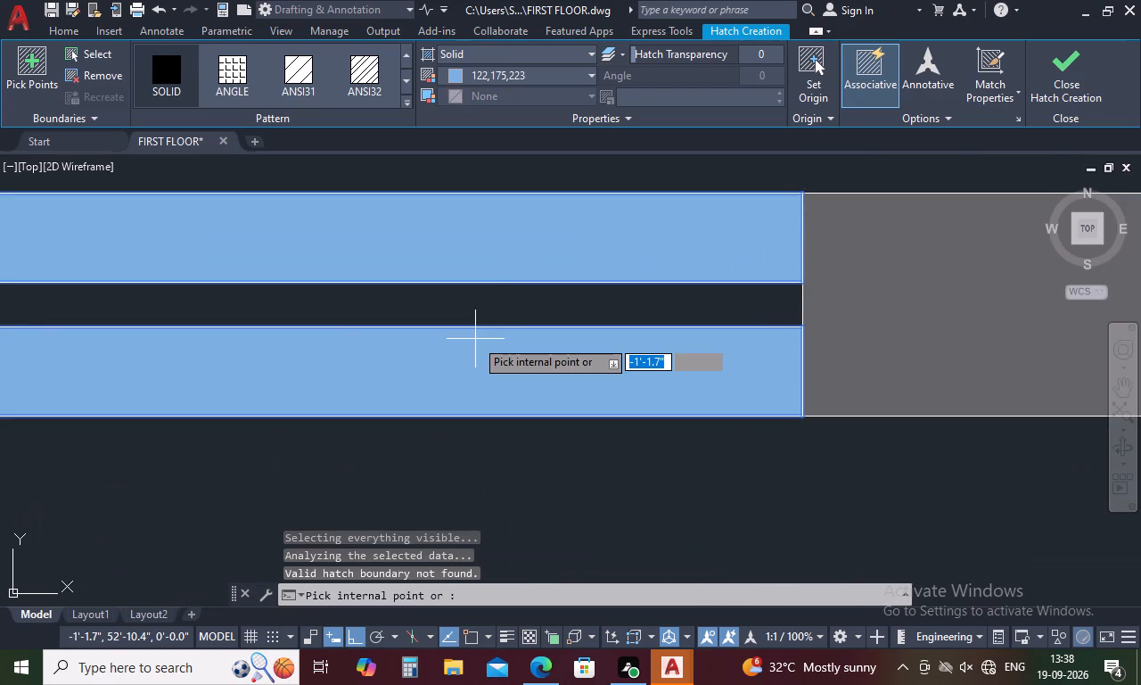
pyautogui.scroll(-4, 503, 285)
pyautogui.scroll(-3, 577, 343)
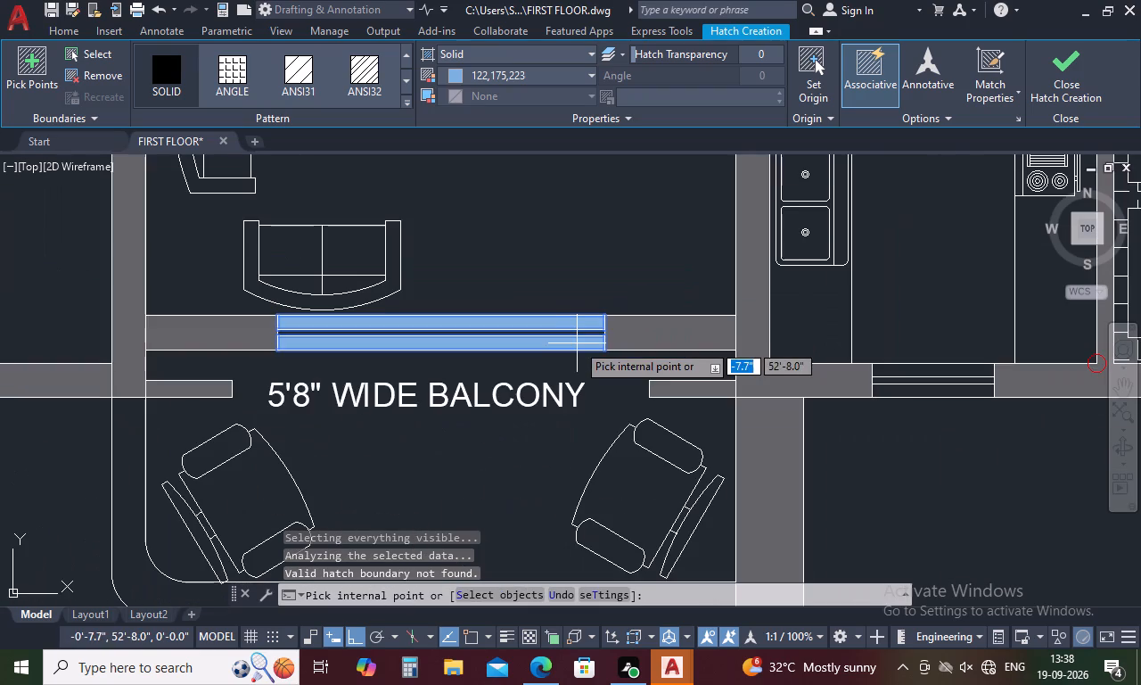
pyautogui.click(566, 334)
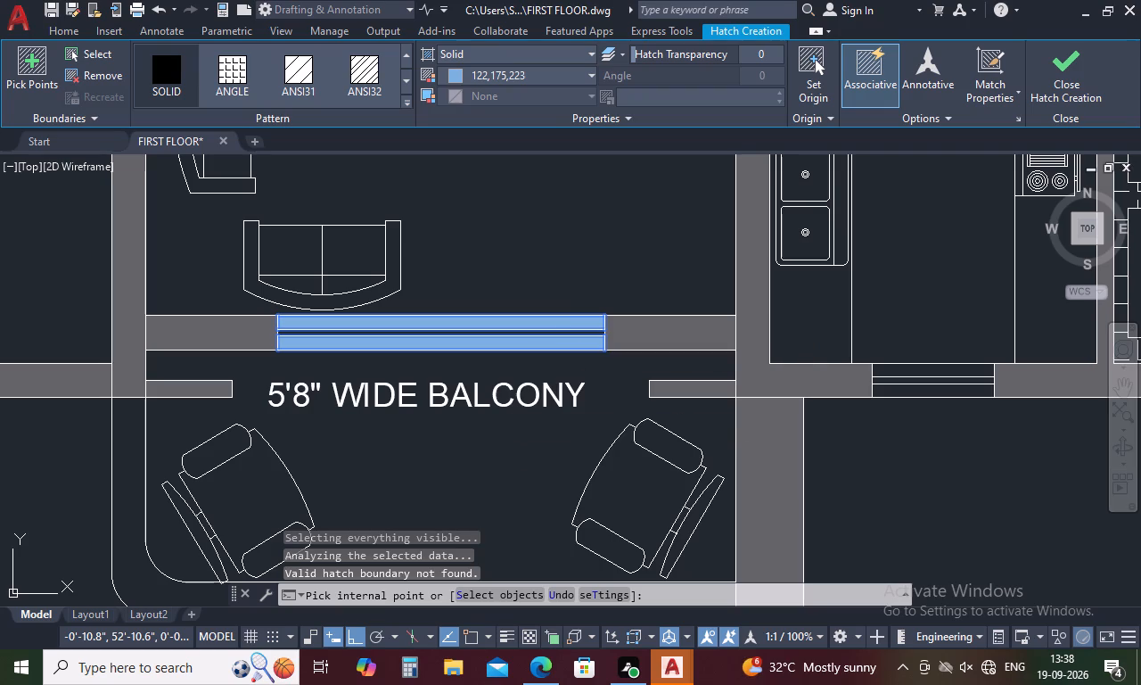
# Fill the three strips of KITCHEN's bottom-wall window in the lower plan with solid hatch in colour 122,175,223.
pyautogui.scroll(-3, 512, 400)
pyautogui.scroll(3, 645, 392)
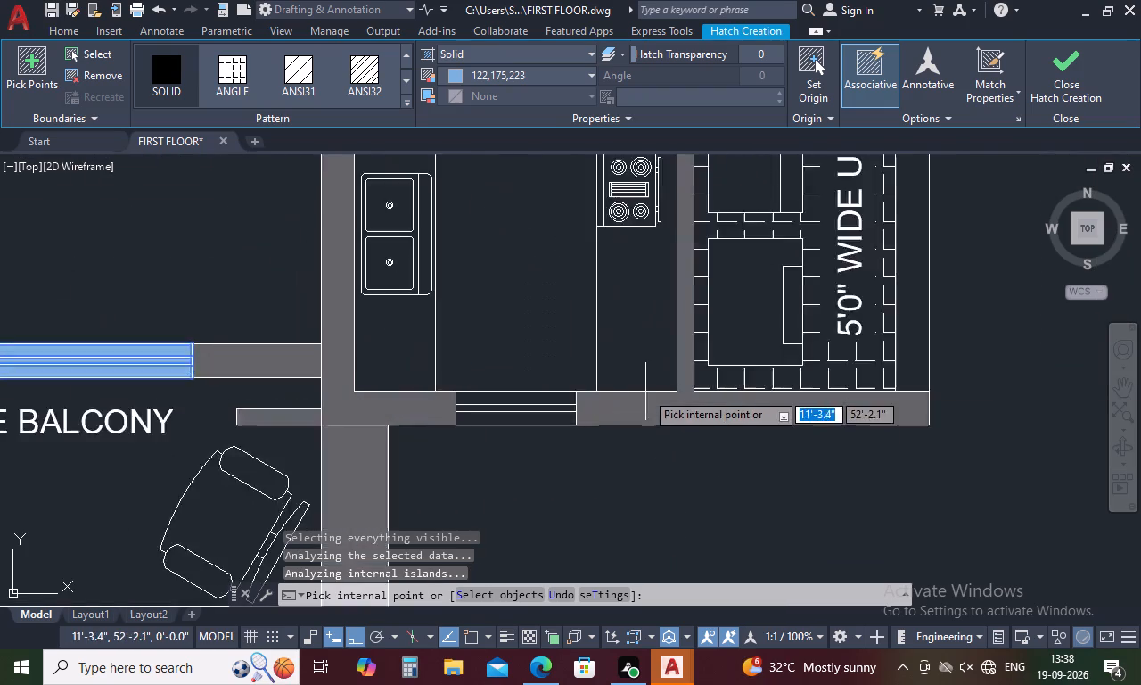
pyautogui.scroll(1, 645, 392)
pyautogui.click(484, 401)
pyautogui.click(478, 423)
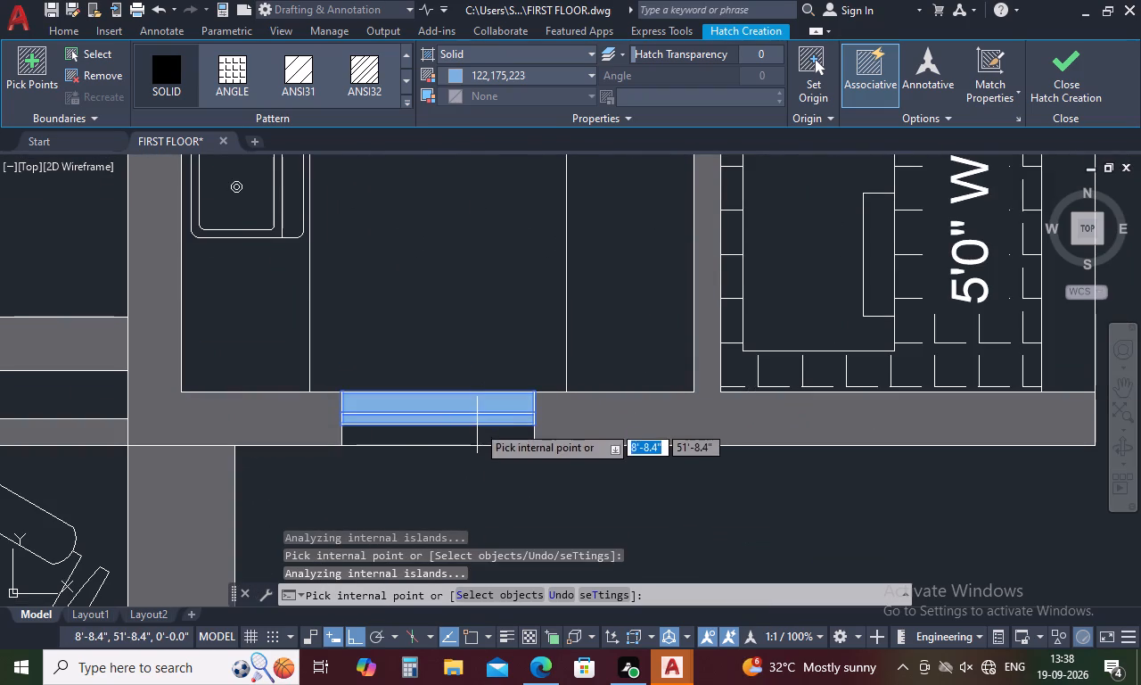
pyautogui.click(474, 440)
# Fill the three strips of DRAWING's right-wall window in the lower plan with solid hatch in colour 122,175,223 and finish the hatch.
pyautogui.scroll(-4, 474, 442)
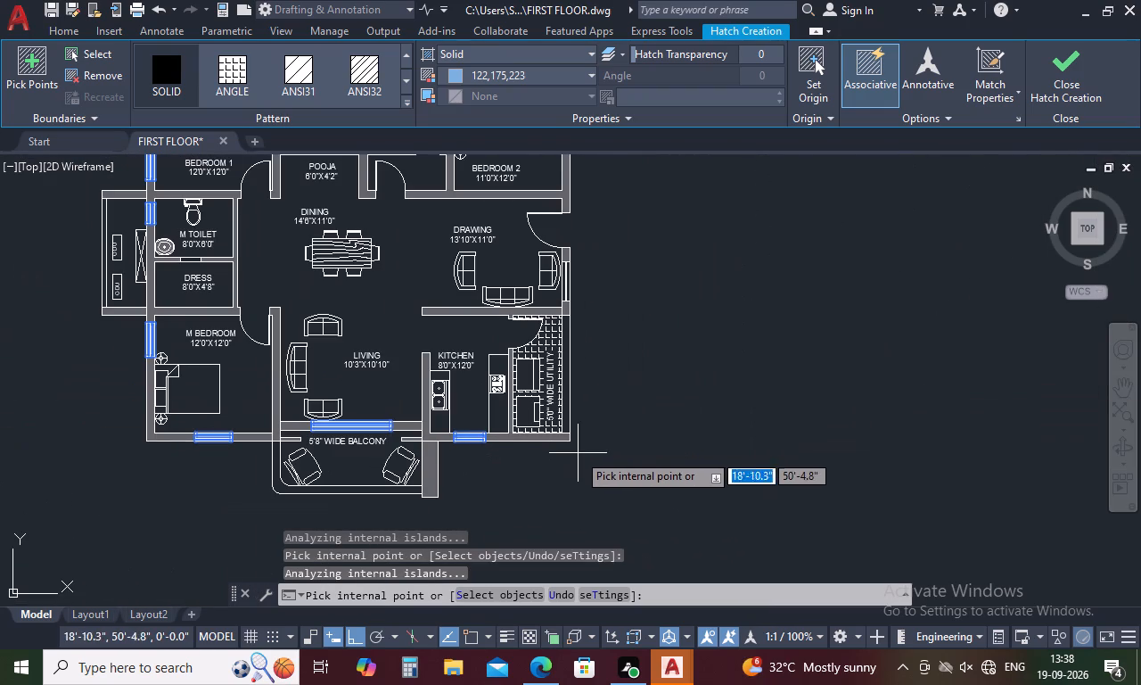
pyautogui.scroll(4, 566, 266)
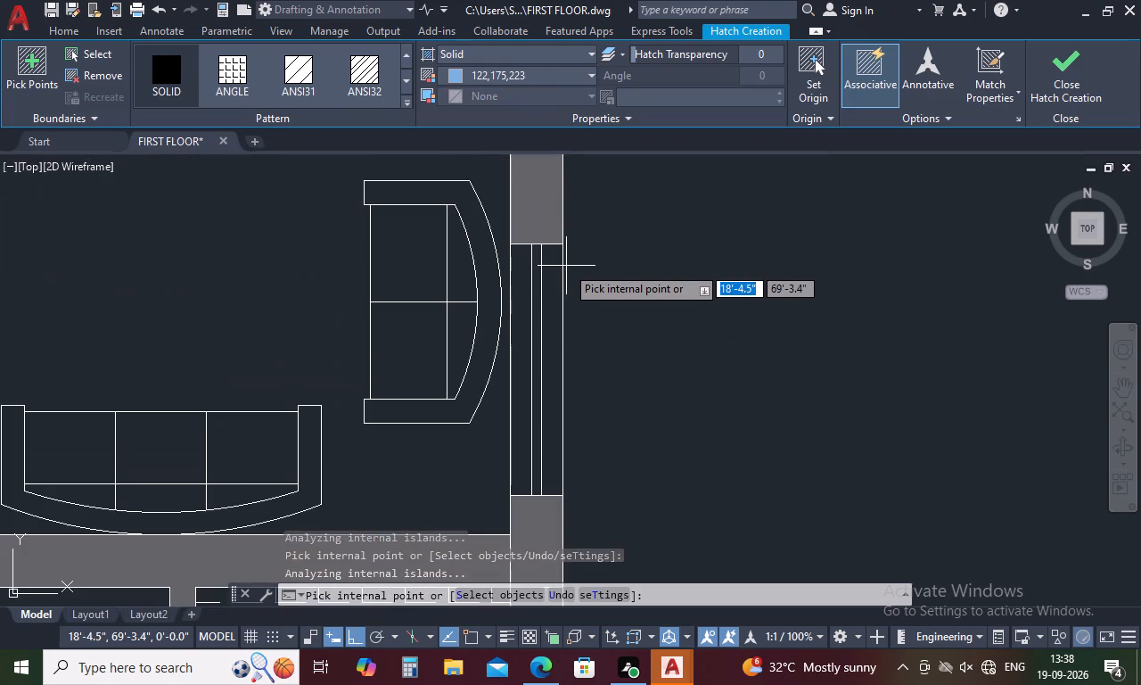
pyautogui.click(543, 309)
pyautogui.click(531, 340)
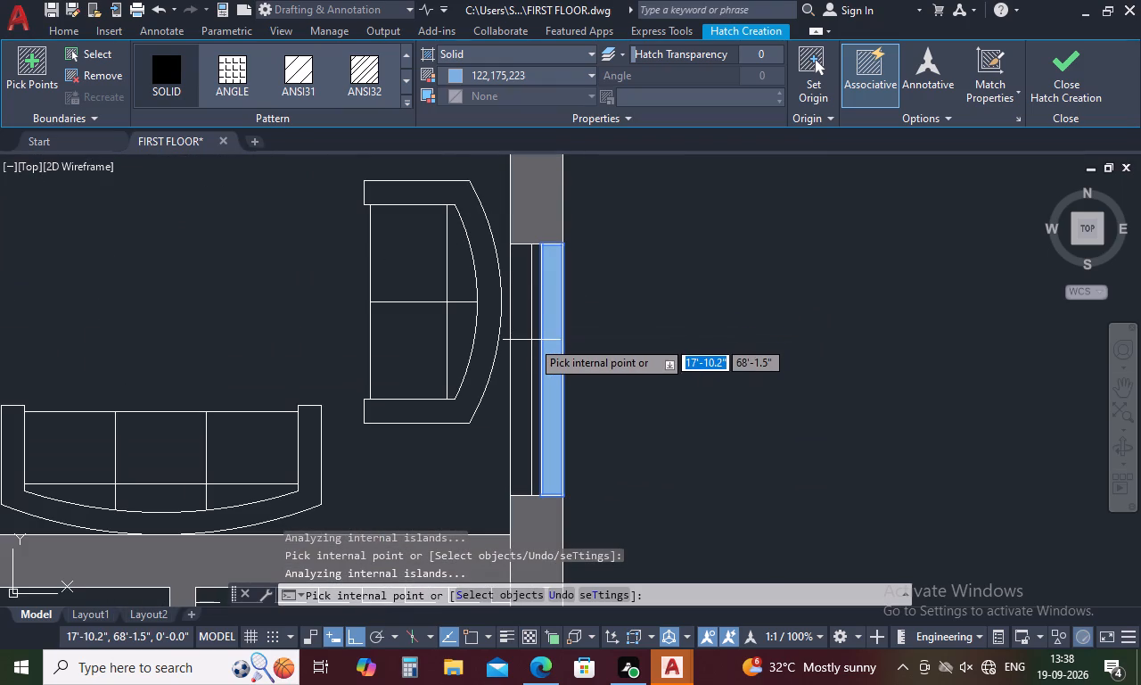
pyautogui.click(666, 339)
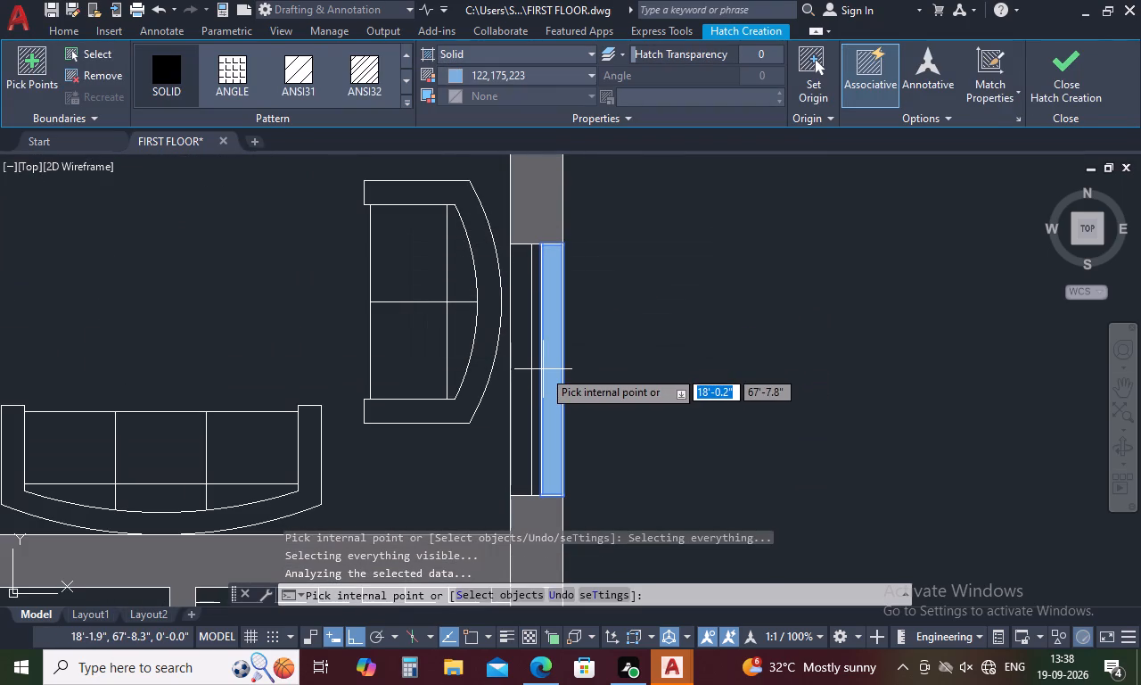
pyautogui.click(525, 395)
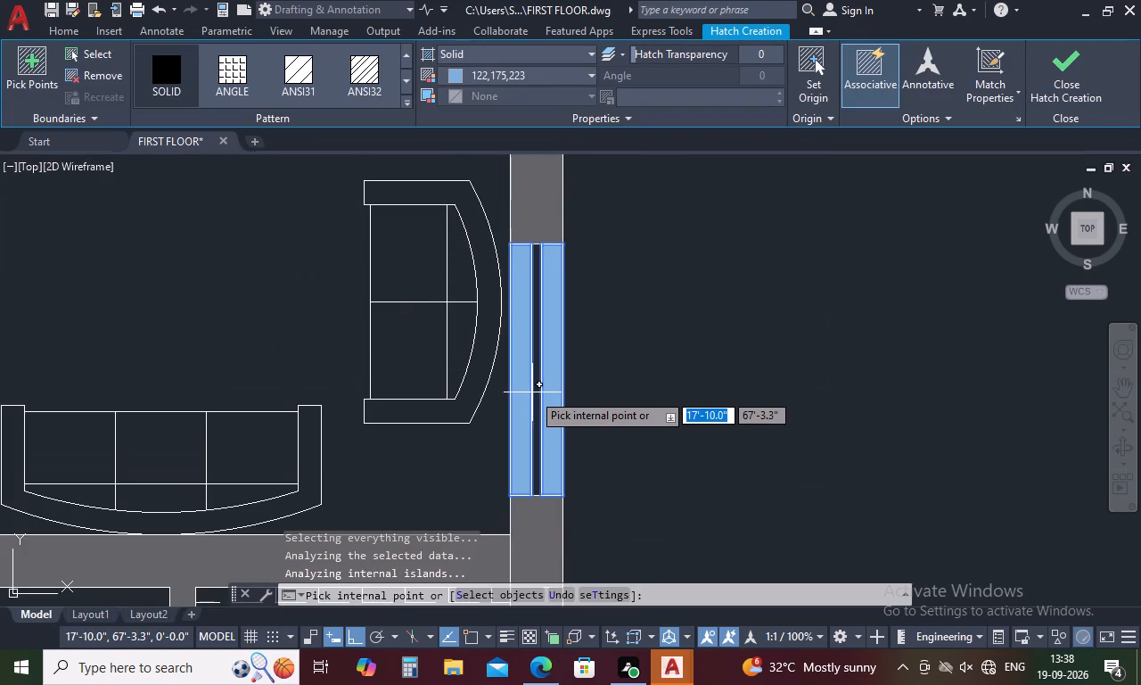
pyautogui.click(534, 384)
pyautogui.scroll(-4, 546, 410)
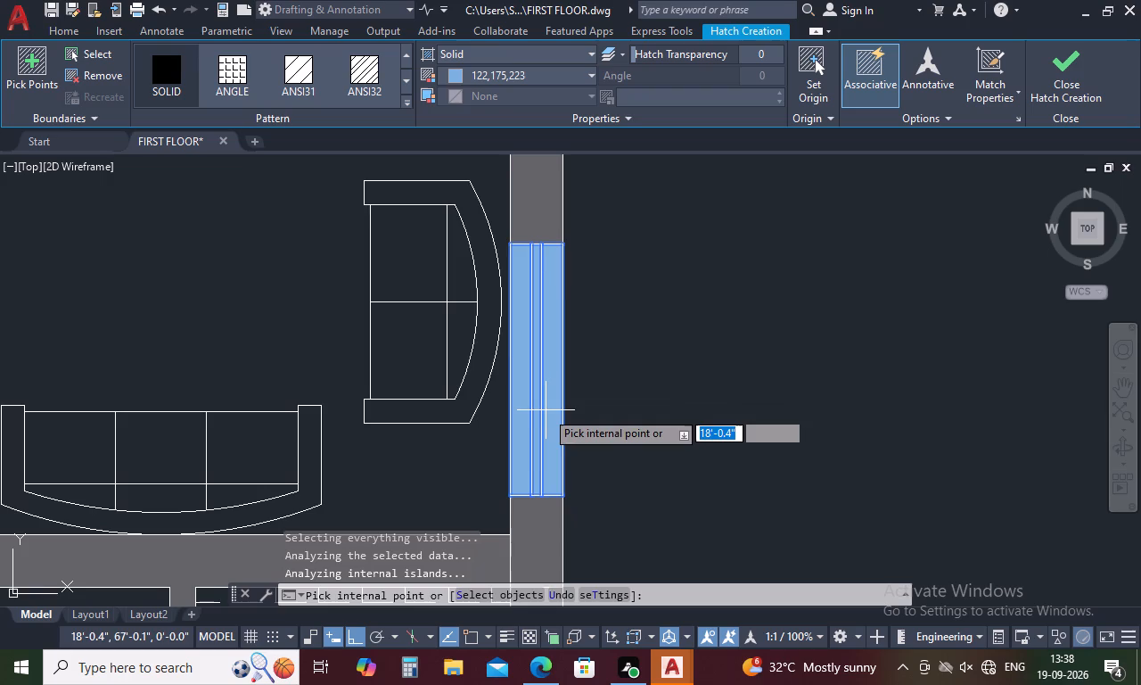
pyautogui.scroll(-6, 649, 449)
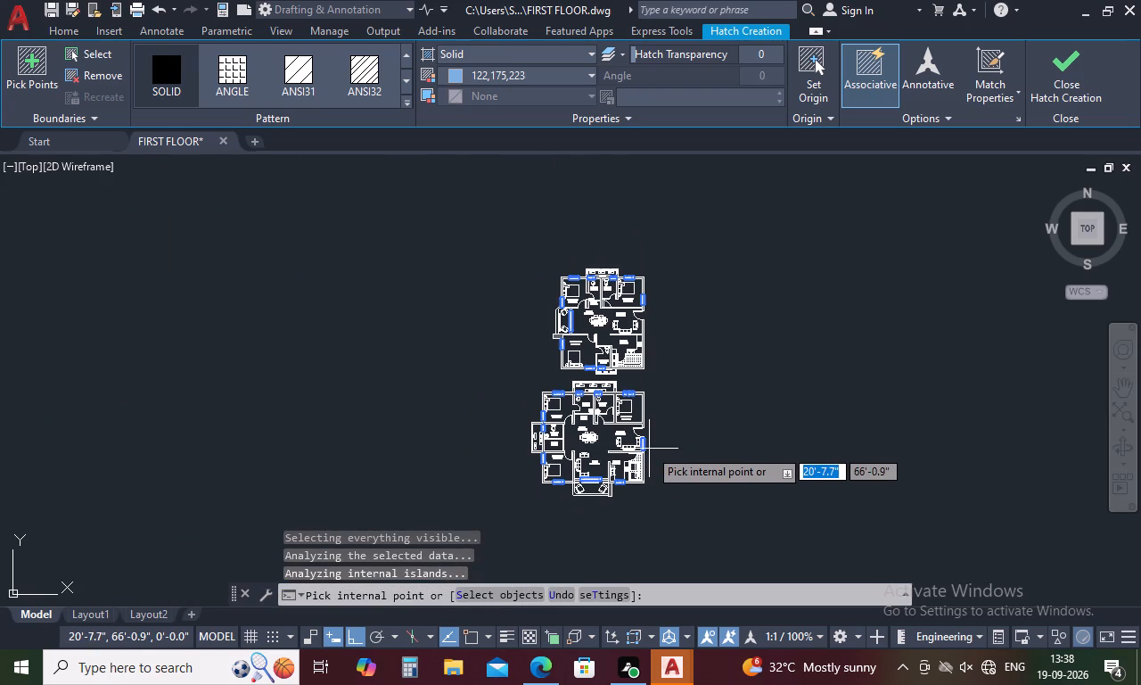
pyautogui.scroll(3, 636, 318)
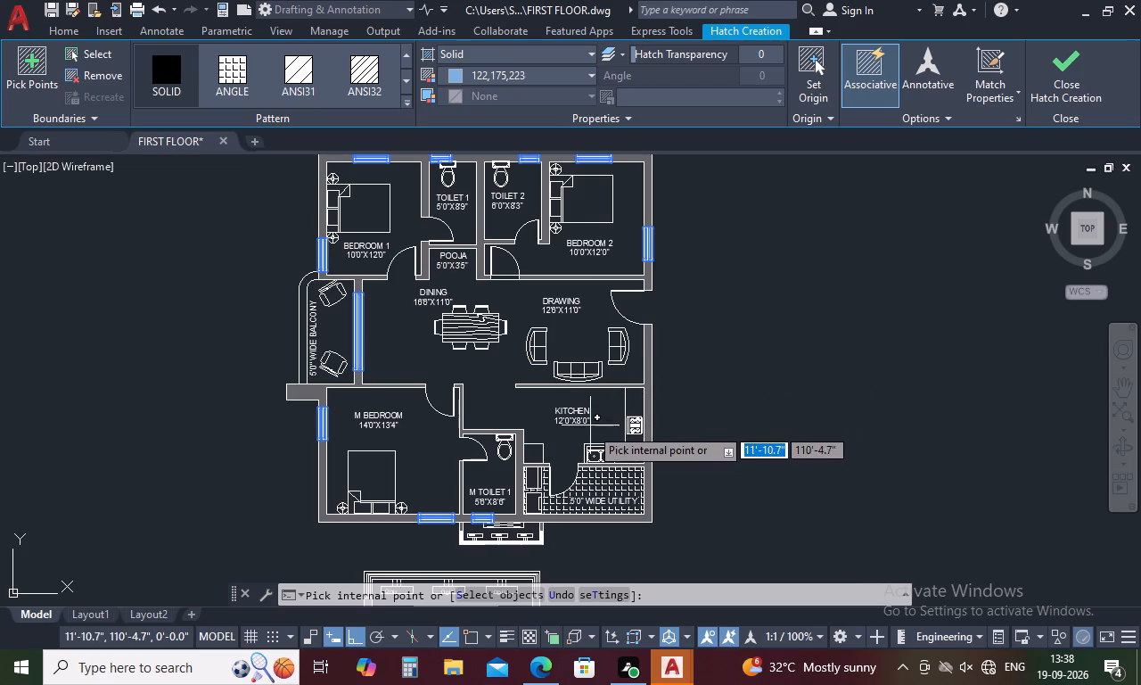
pyautogui.scroll(-2, 577, 454)
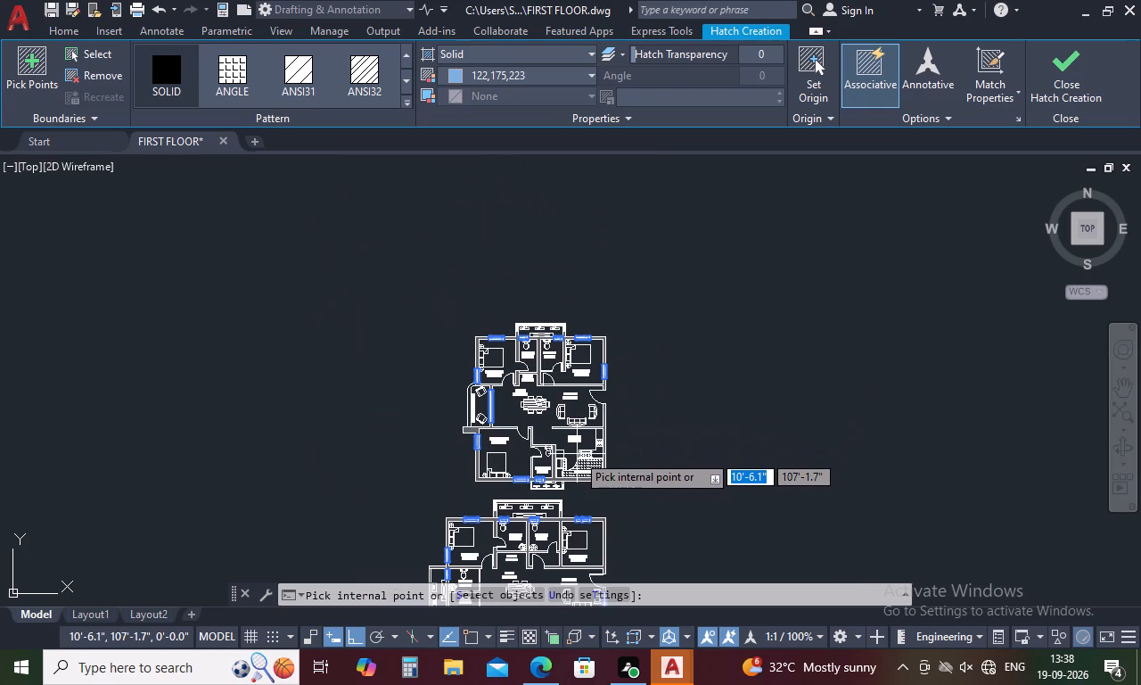
pyautogui.click(1056, 78)
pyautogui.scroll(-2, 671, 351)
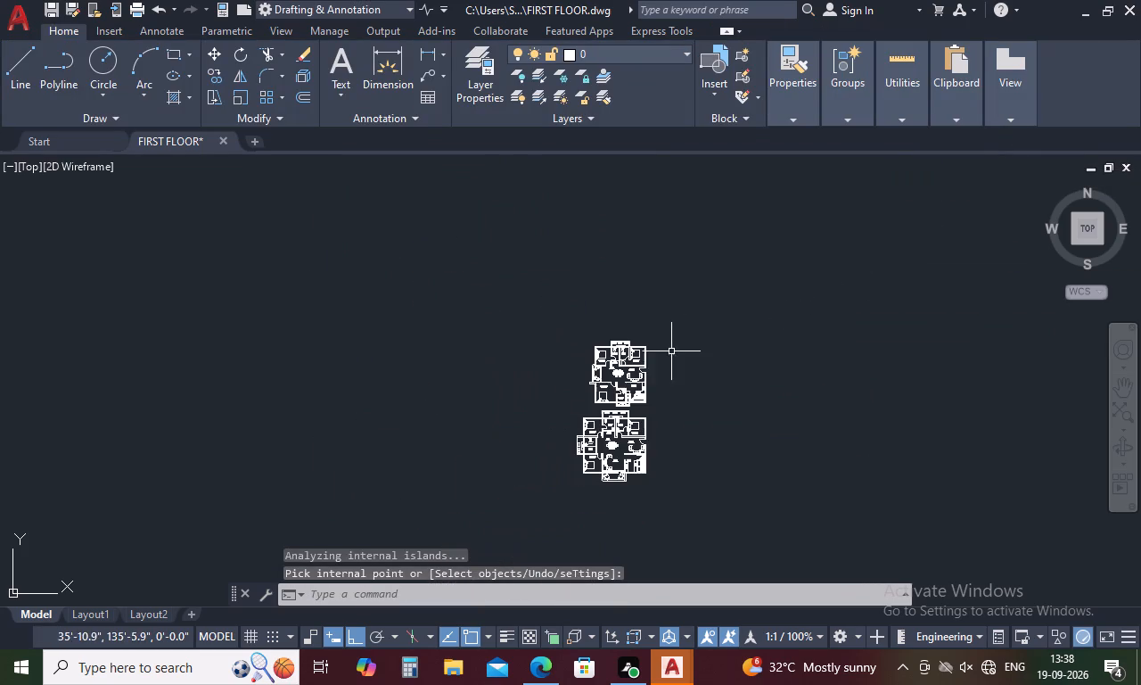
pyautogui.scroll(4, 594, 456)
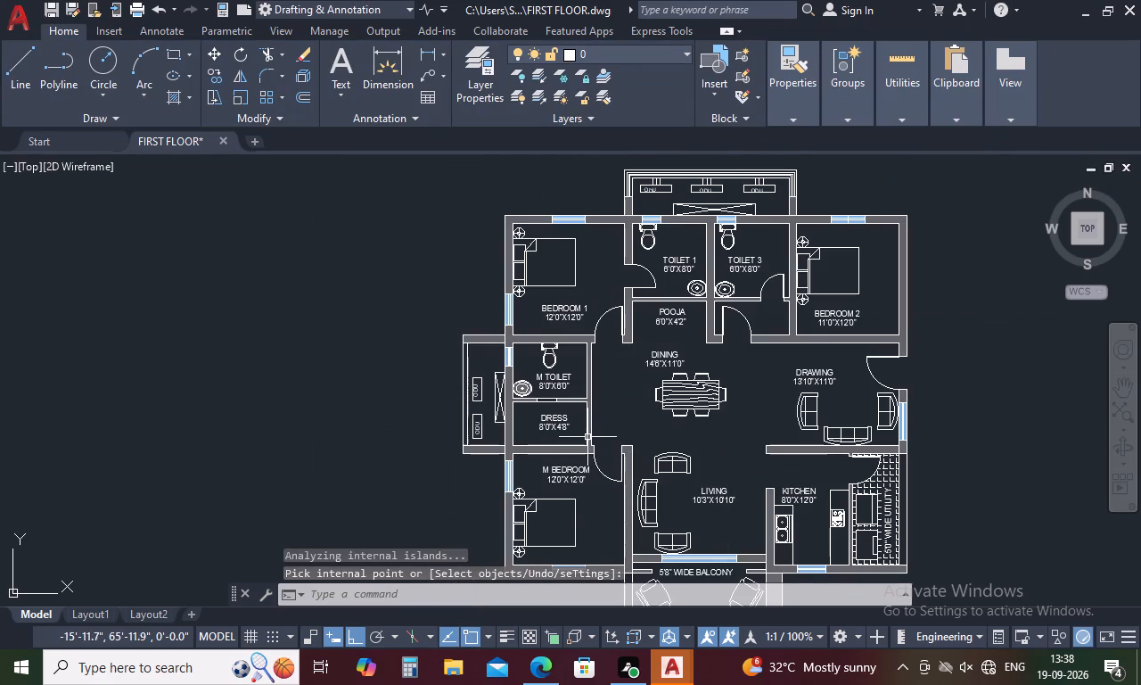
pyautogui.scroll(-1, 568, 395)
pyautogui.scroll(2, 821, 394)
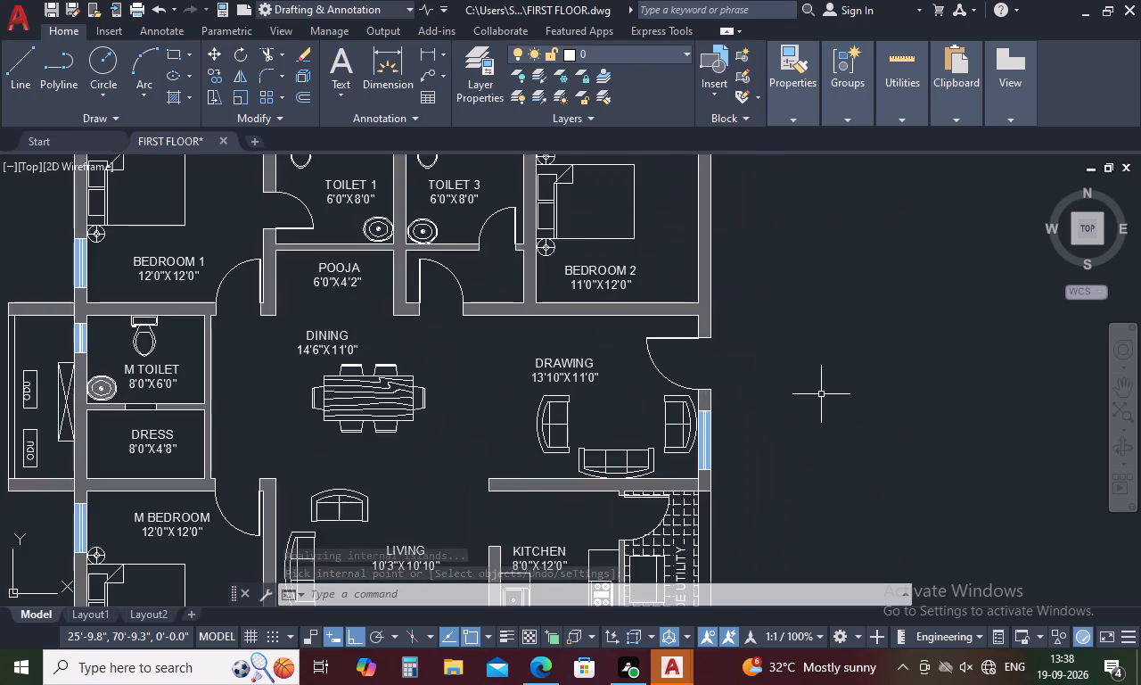
# Add multiline text reading "3BHK" and "1882 Sft" on two lines above BEDROOM 1 of the lower plan.
pyautogui.scroll(-2, 821, 394)
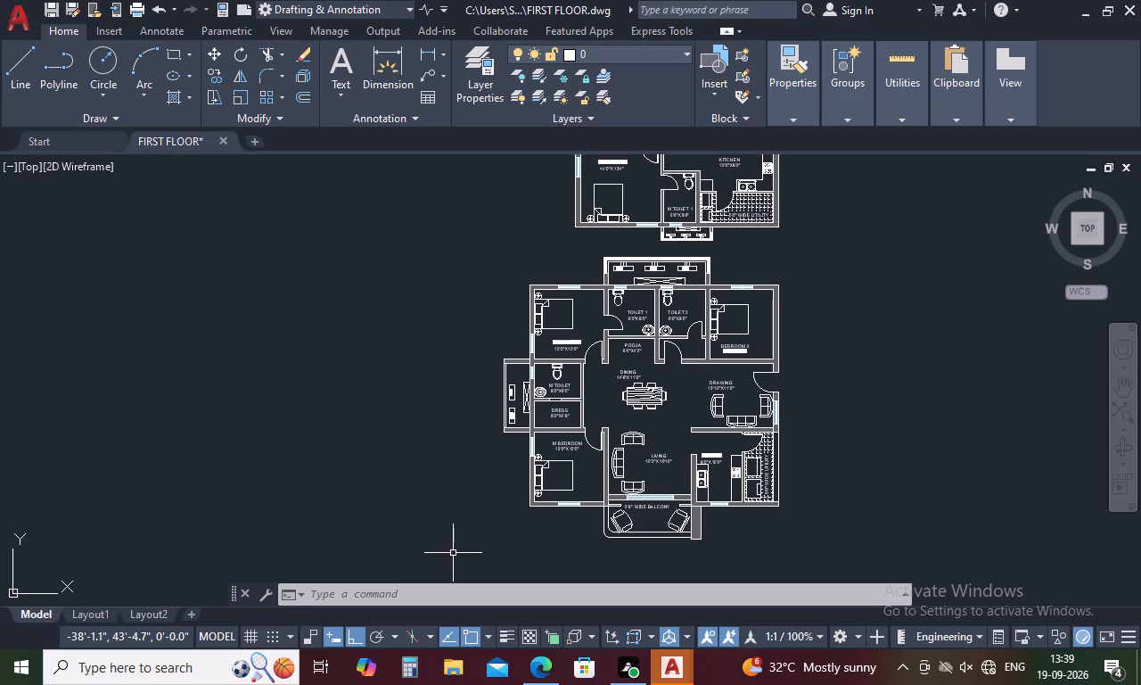
pyautogui.write('T')
pyautogui.press('space')
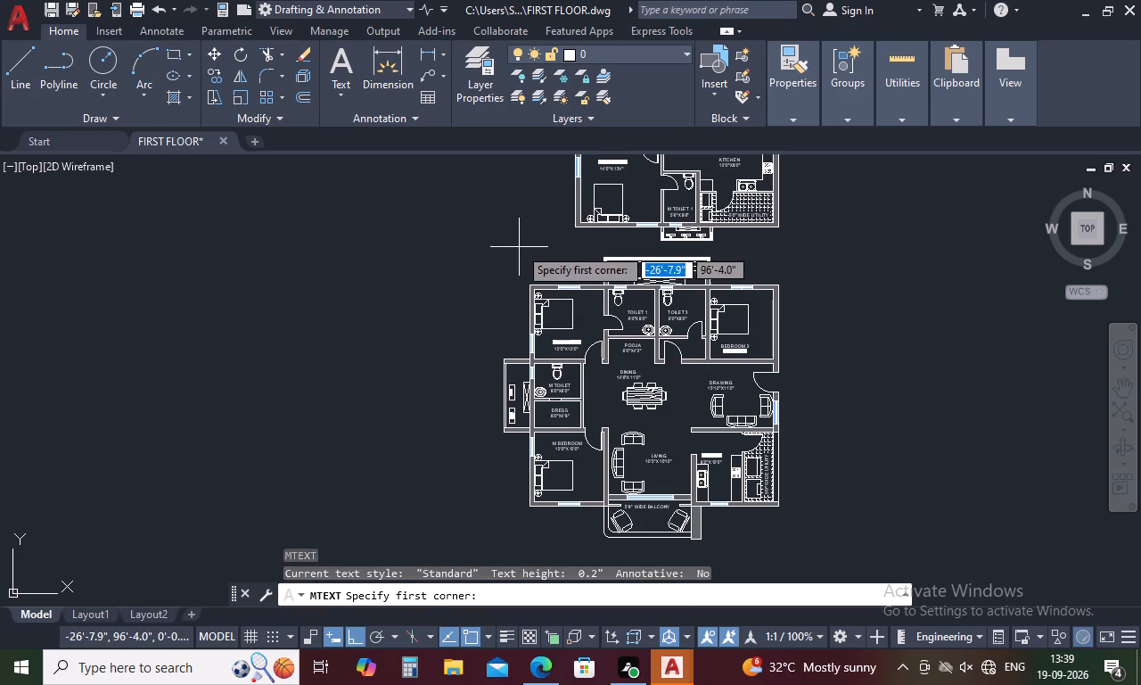
pyautogui.click(518, 247)
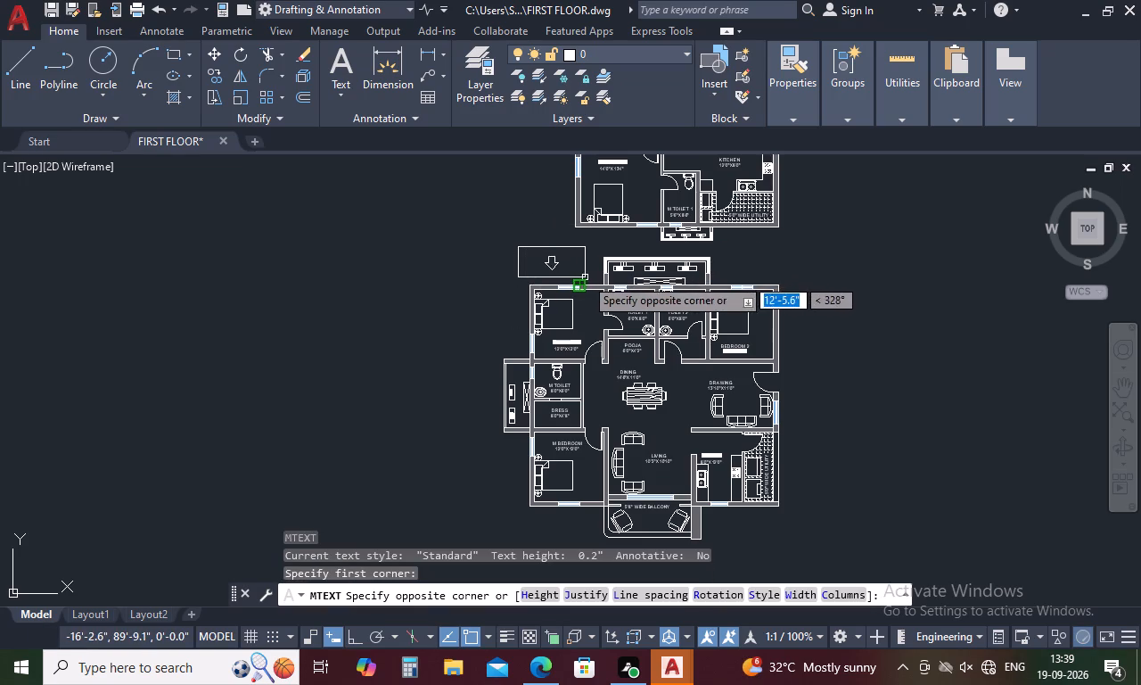
pyautogui.click(585, 277)
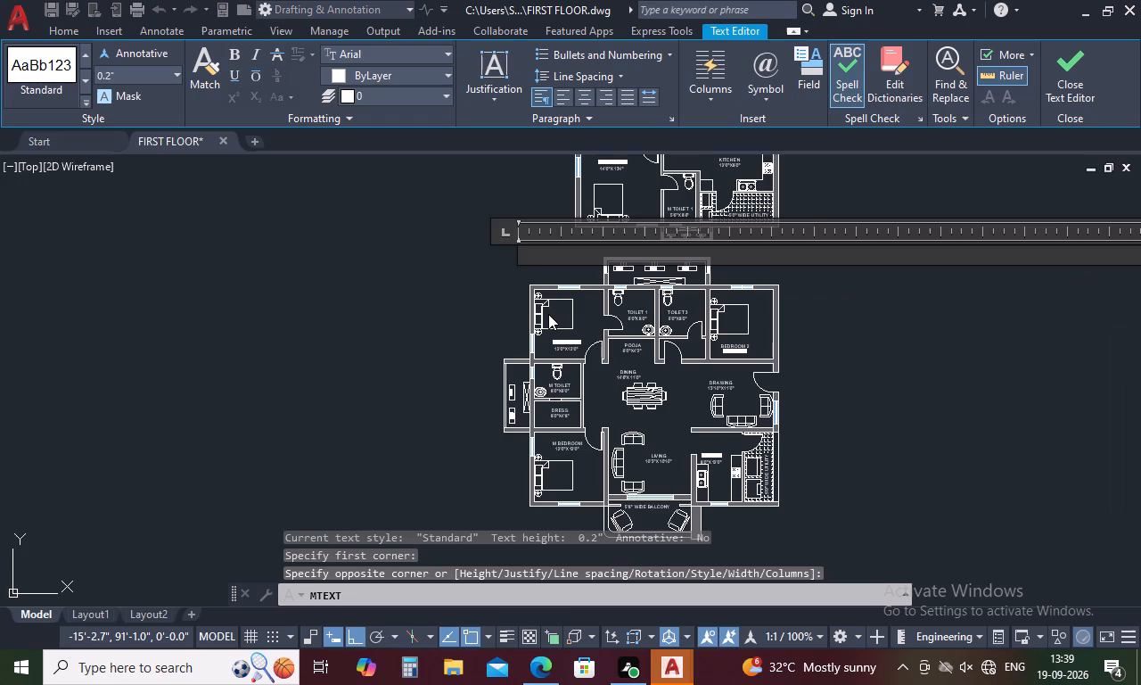
pyautogui.press('3')
pyautogui.write('BHK')
pyautogui.press('Return')
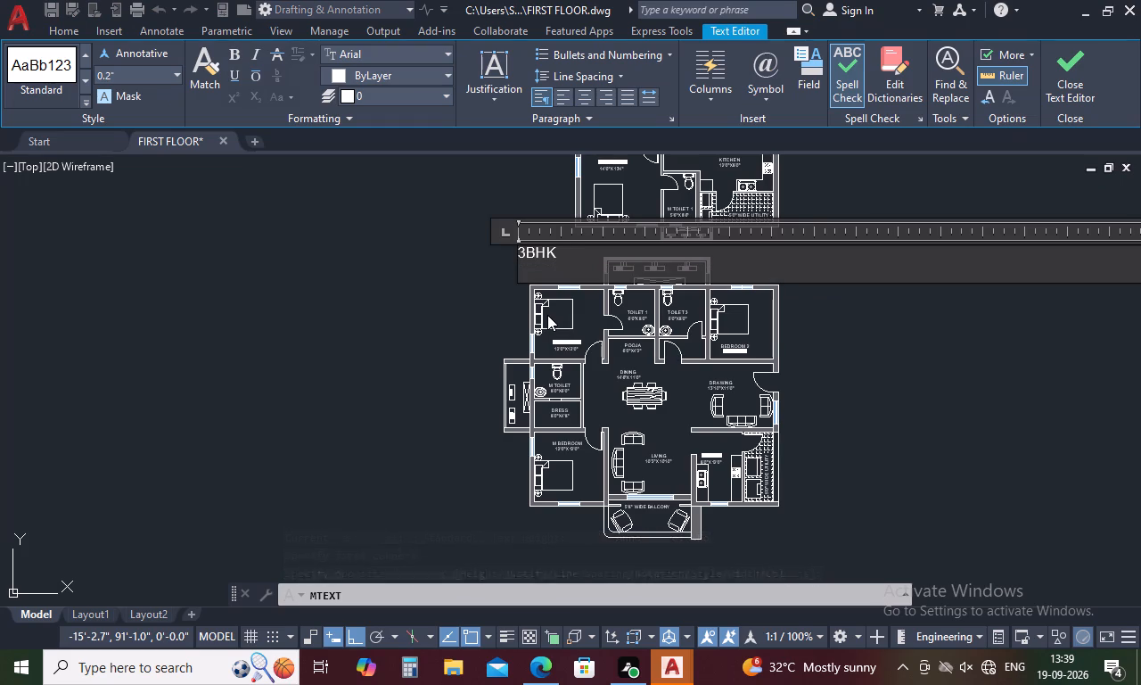
pyautogui.press('1')
pyautogui.write('882')
pyautogui.press('space')
pyautogui.press('s')
pyautogui.write('ft')
# Centre both lines of the 3BHK label and set their text height to 9".
pyautogui.moveTo(574, 270); pyautogui.dragTo(503, 250)
pyautogui.click(579, 99)
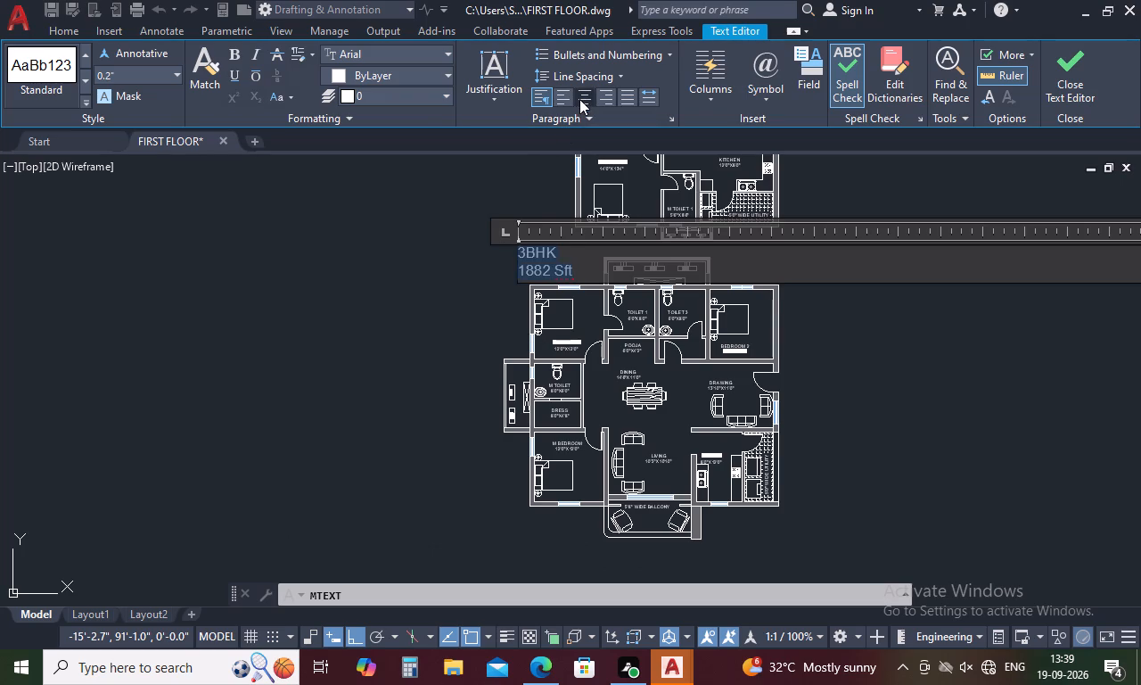
pyautogui.click(149, 78)
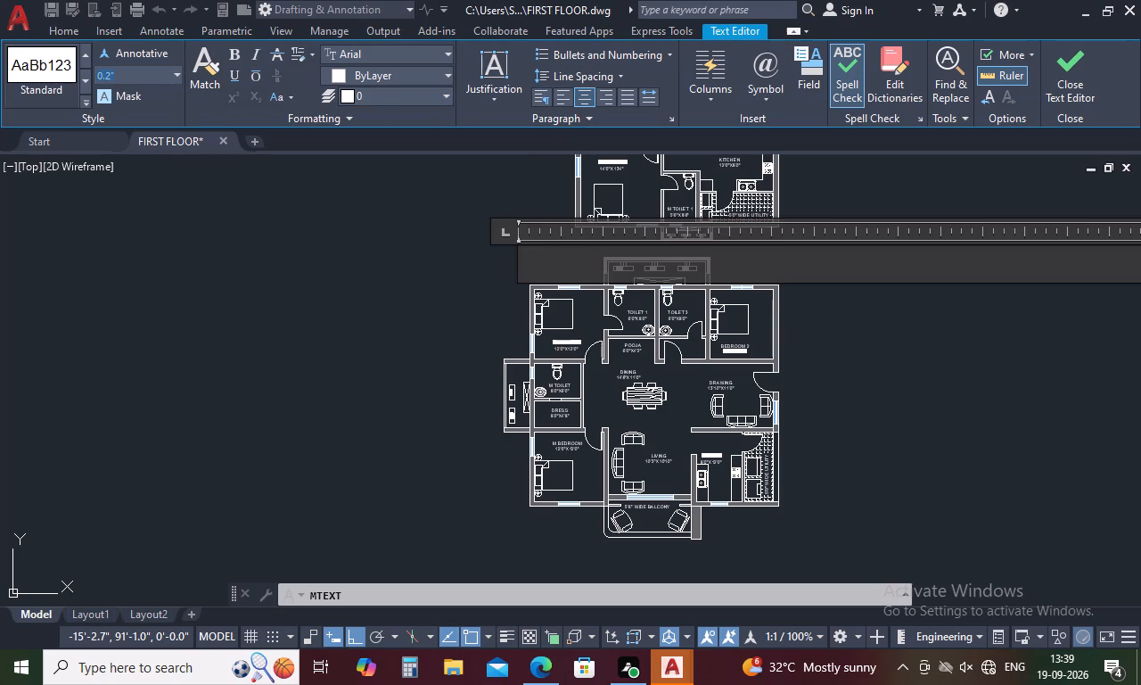
pyautogui.press('BackSpace')
pyautogui.press('9')
pyautogui.press('Return')
pyautogui.click(280, 335)
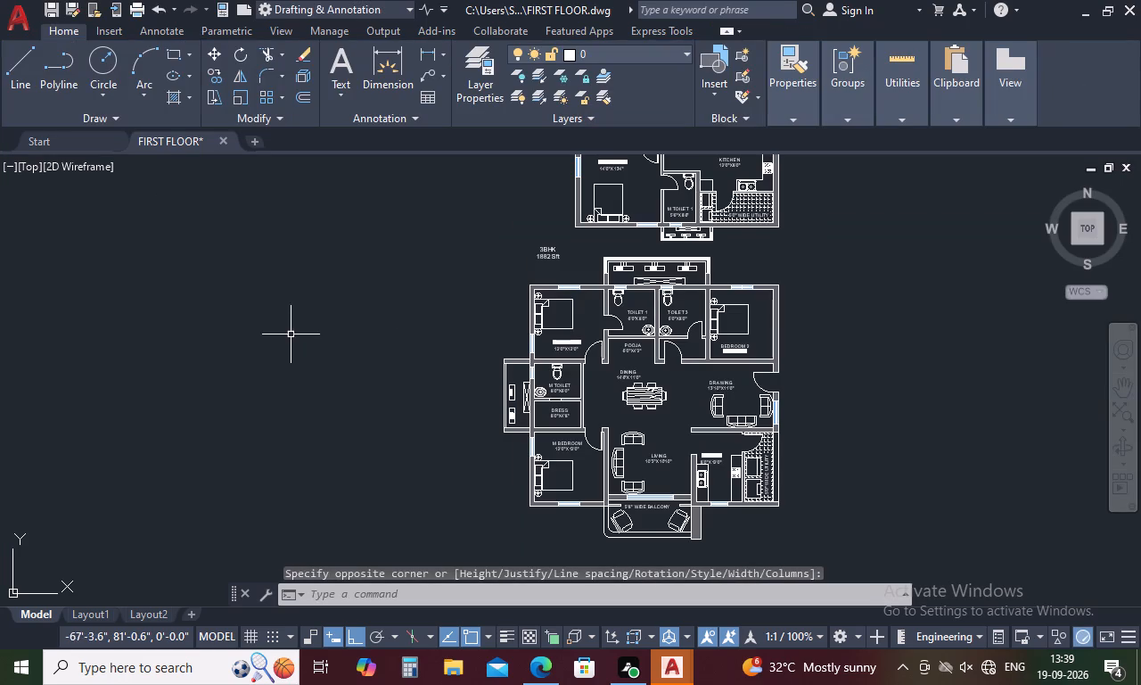
# Move the 3BHK label straight down about 3'-7", just above BEDROOM 1's top wall in the lower plan.
pyautogui.click(546, 252)
pyautogui.write('m')
pyautogui.press('space')
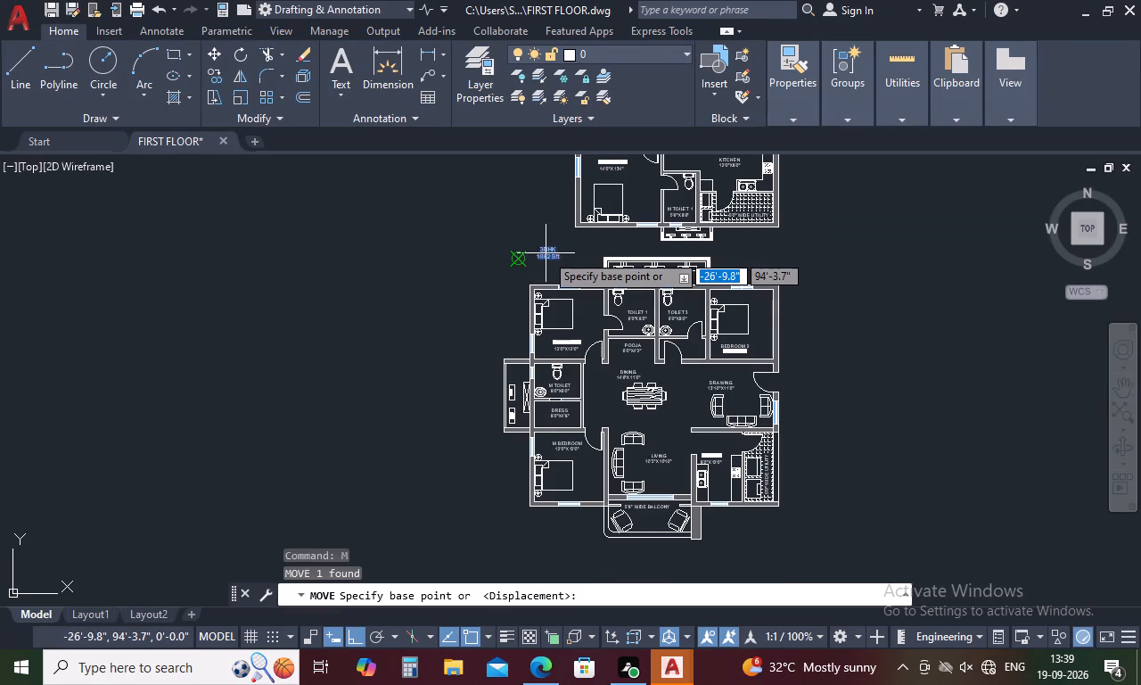
pyautogui.scroll(3, 546, 253)
pyautogui.click(546, 268)
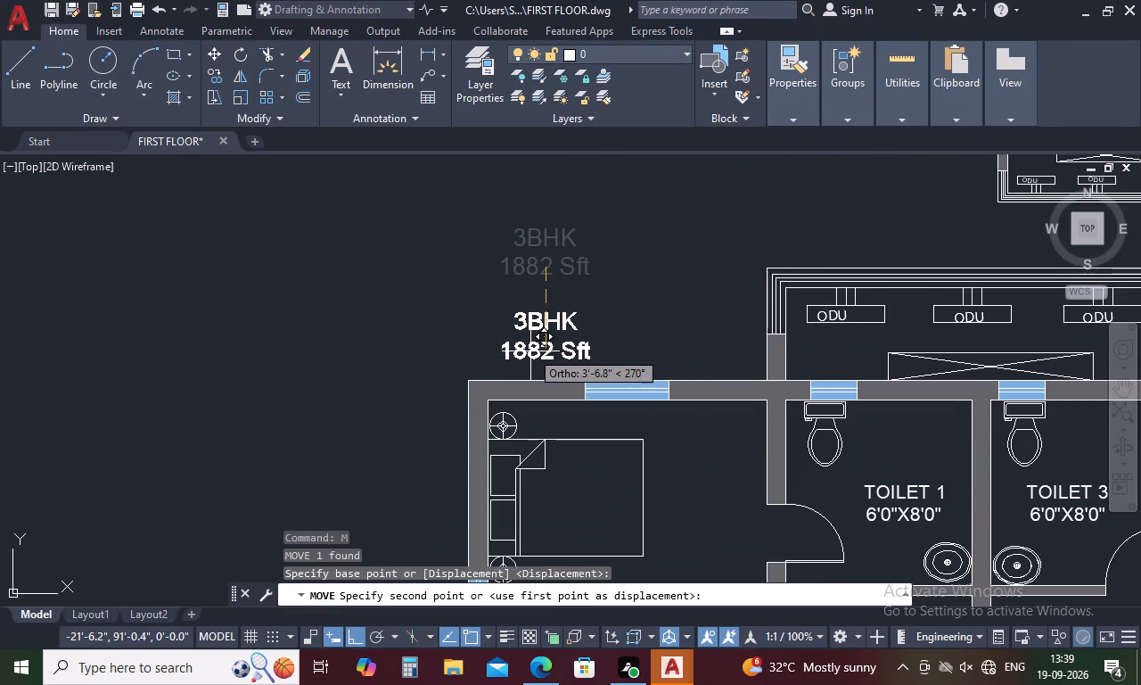
pyautogui.click(530, 352)
# Copy the 3BHK label and paste it just above BEDROOM 1's top wall in the upper plan.
pyautogui.scroll(-3, 598, 302)
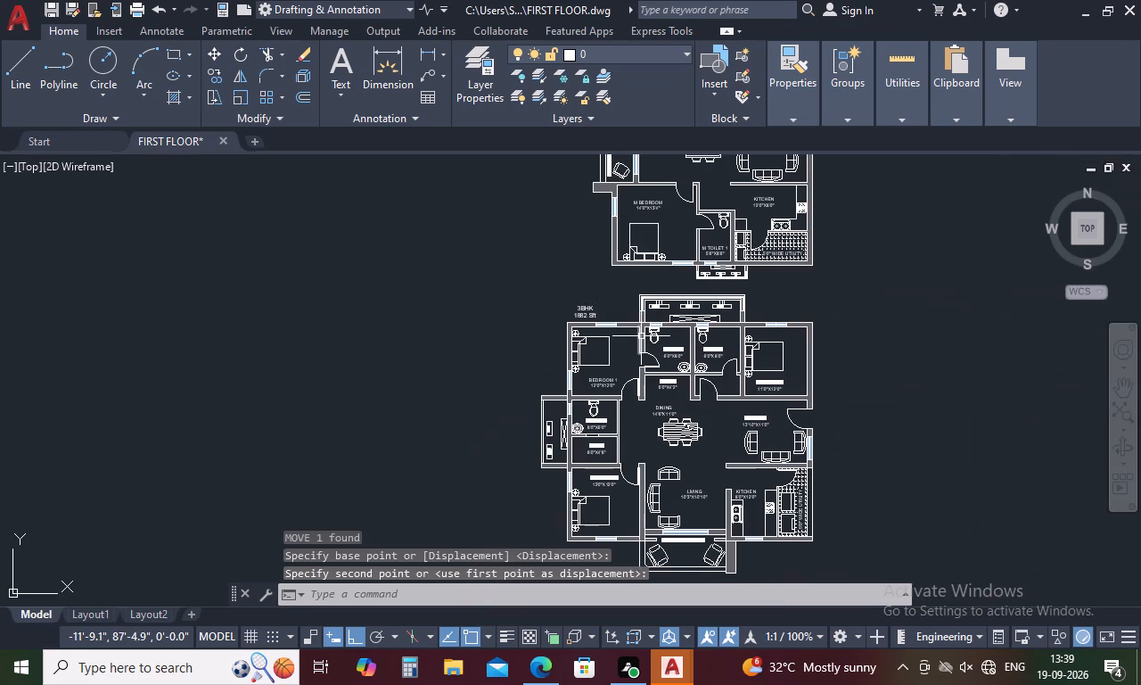
pyautogui.scroll(-2, 641, 336)
pyautogui.scroll(4, 650, 188)
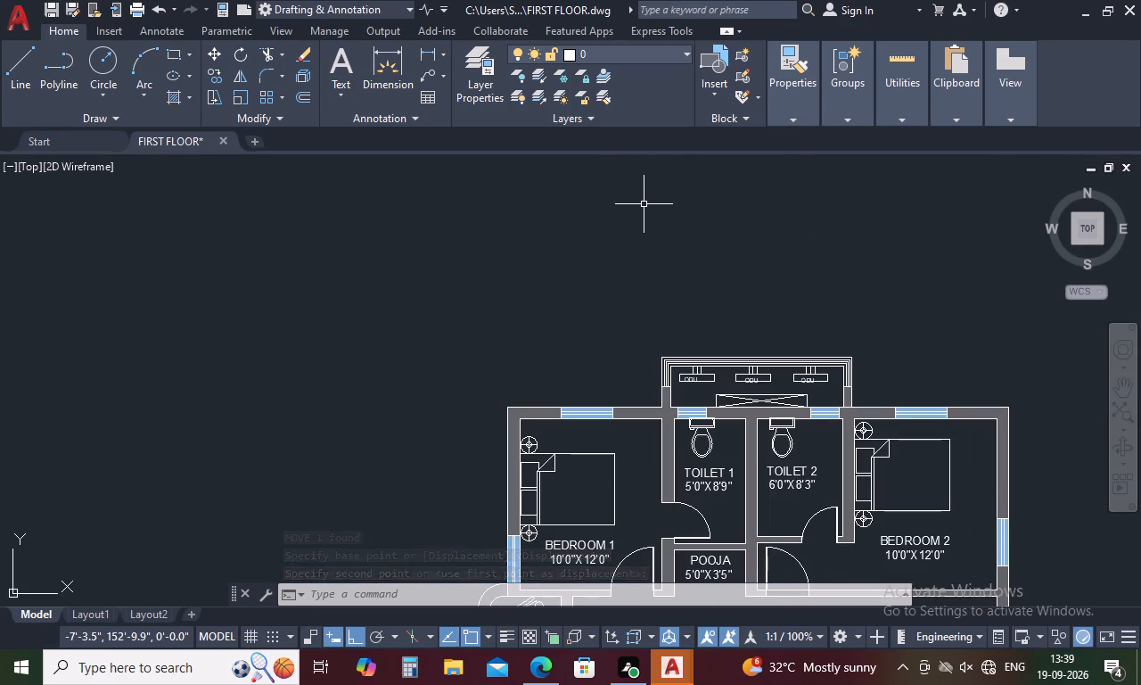
pyautogui.scroll(-2, 644, 204)
pyautogui.click(557, 548)
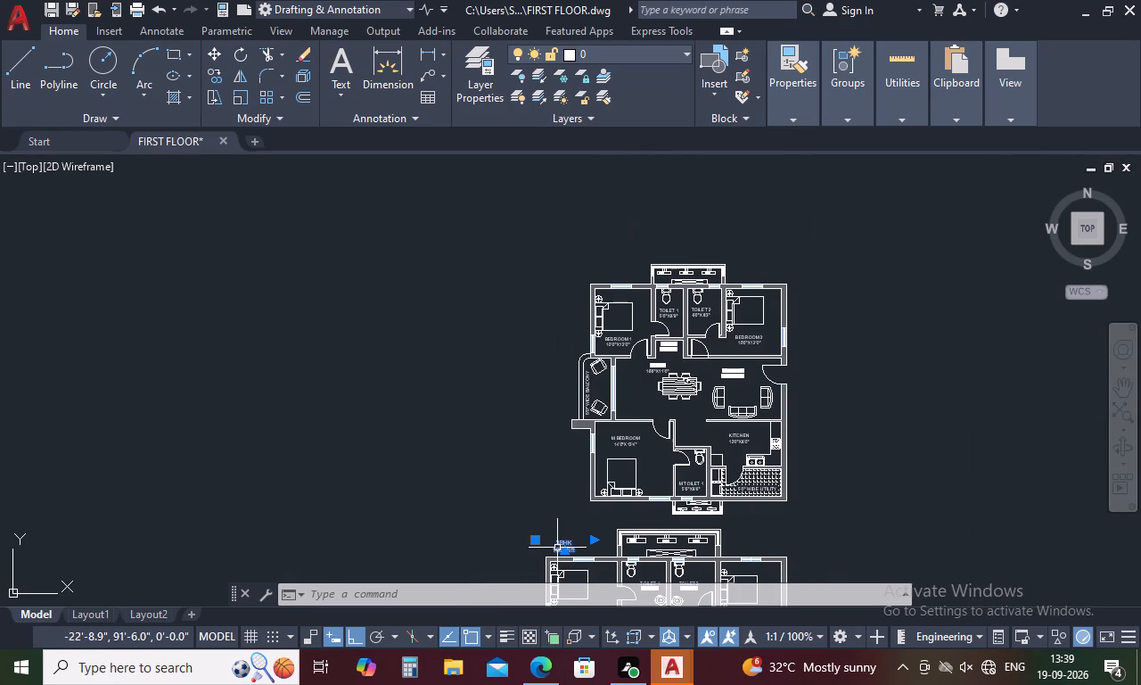
pyautogui.hotkey('ctrl', 'c')
pyautogui.hotkey('ctrl', 'v')
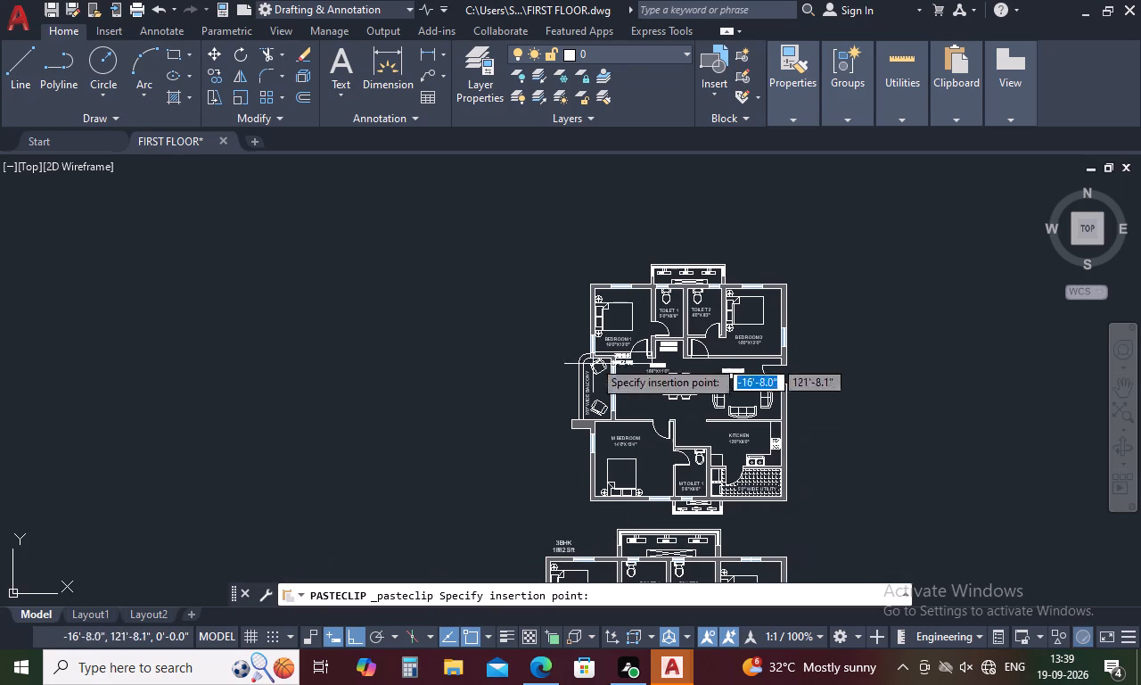
pyautogui.scroll(3, 590, 261)
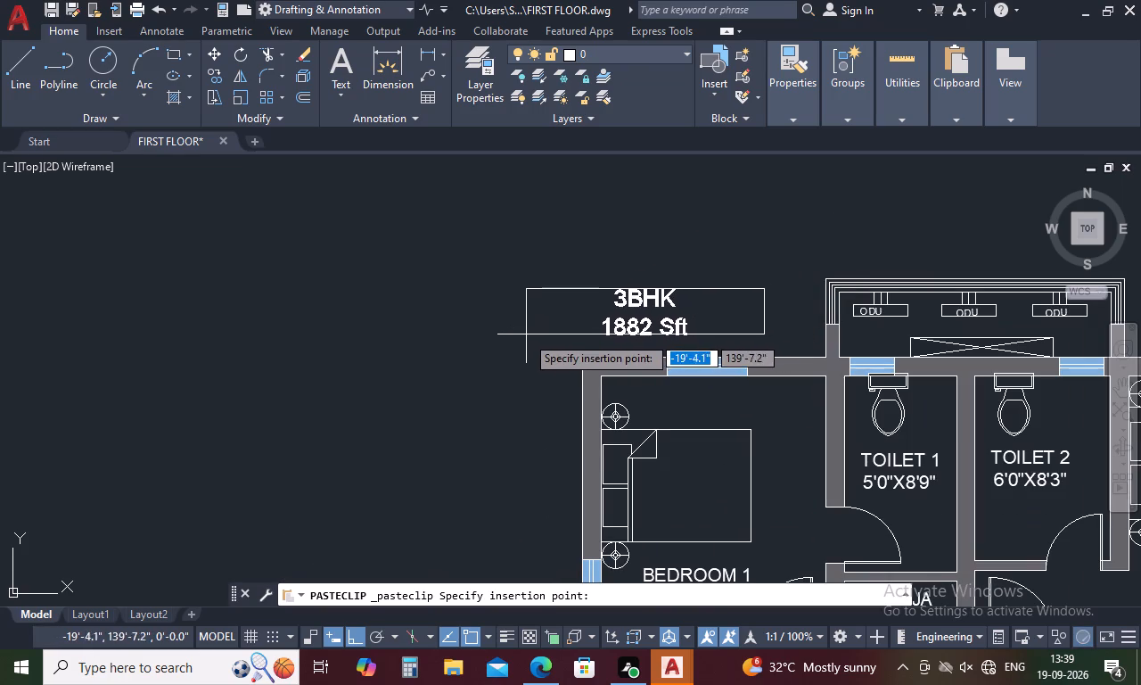
pyautogui.click(517, 342)
# Change the area in the upper plan's 3BHK label to 1711 Sft.
pyautogui.click(616, 323)
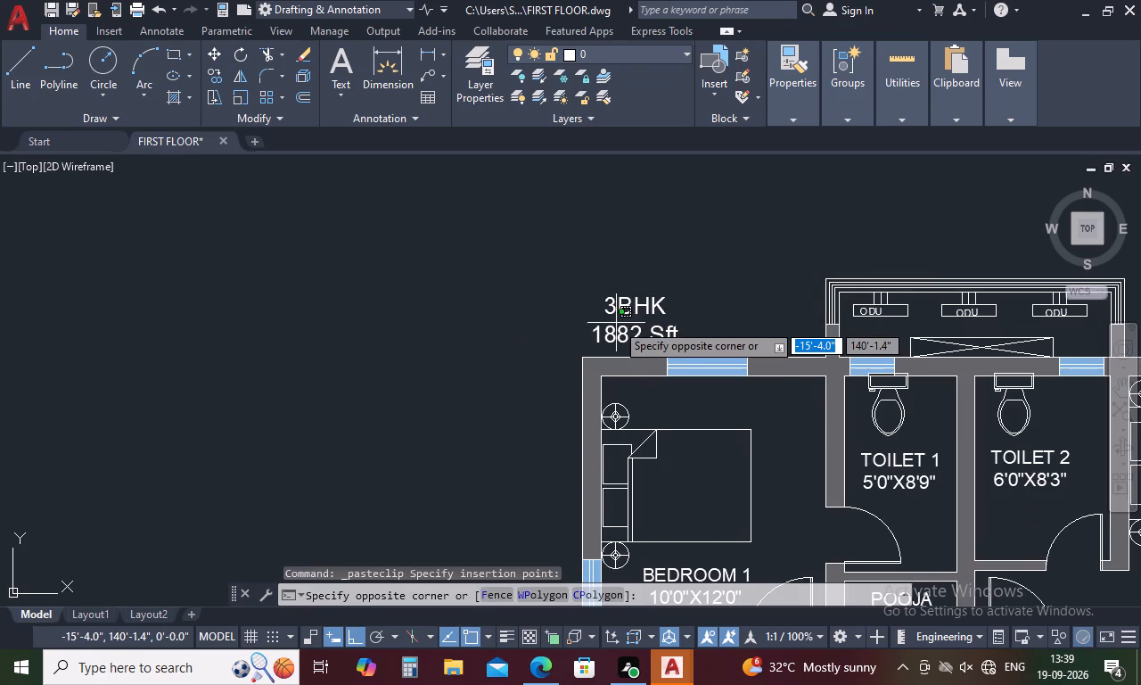
pyautogui.doubleClick(616, 340)
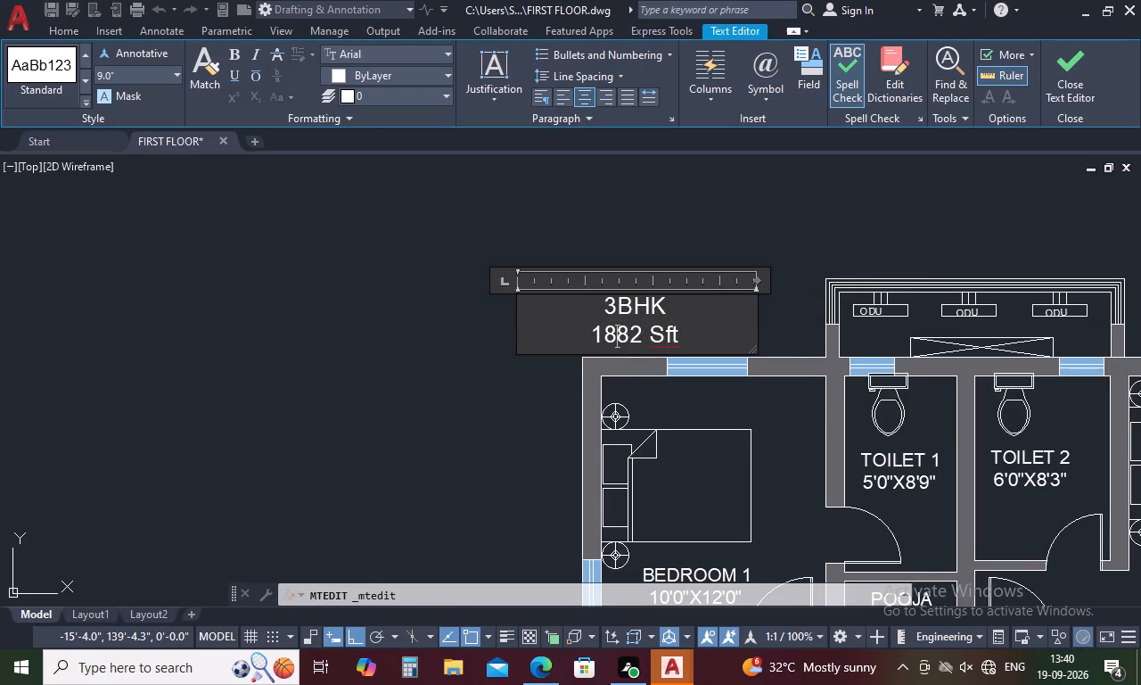
pyautogui.click(641, 336)
pyautogui.press('BackSpace')
pyautogui.press('BackSpace')
pyautogui.press('BackSpace')
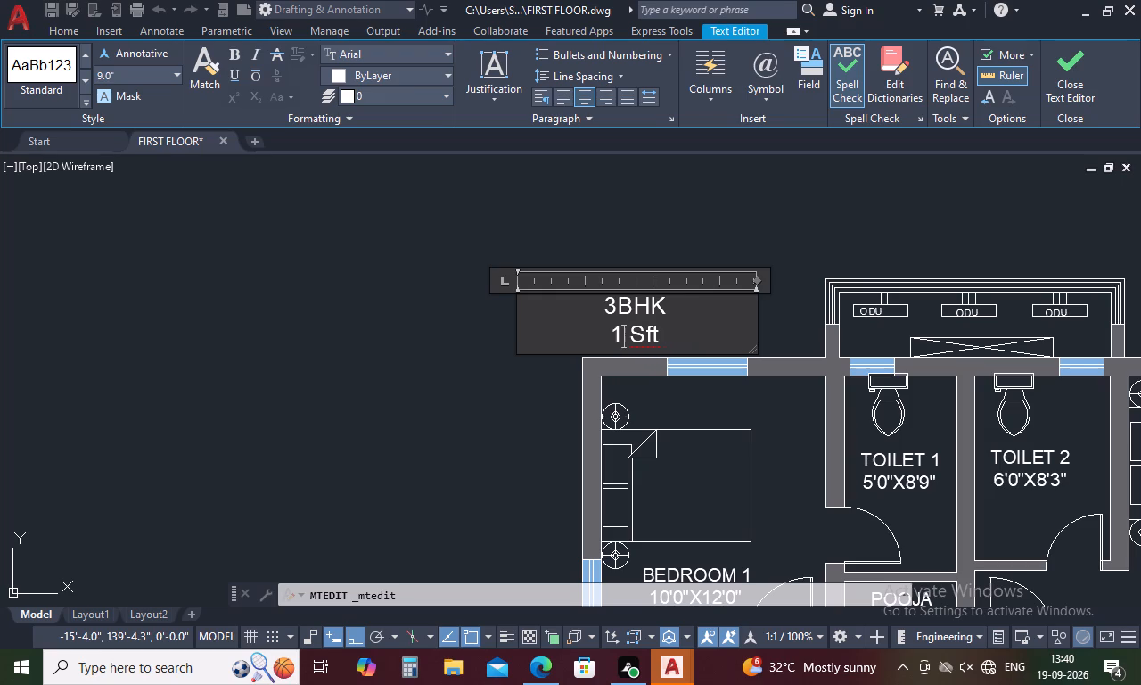
pyautogui.write('711')
pyautogui.click(380, 460)
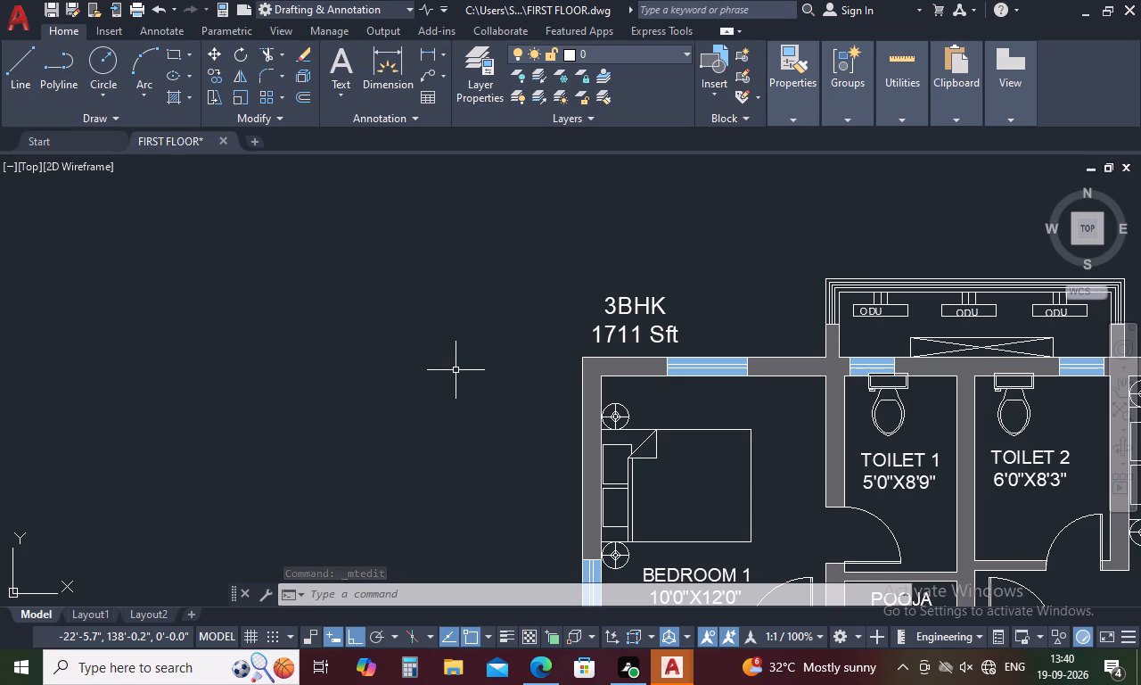
# Save the FIRST FLOOR drawing.
pyautogui.scroll(-3, 477, 318)
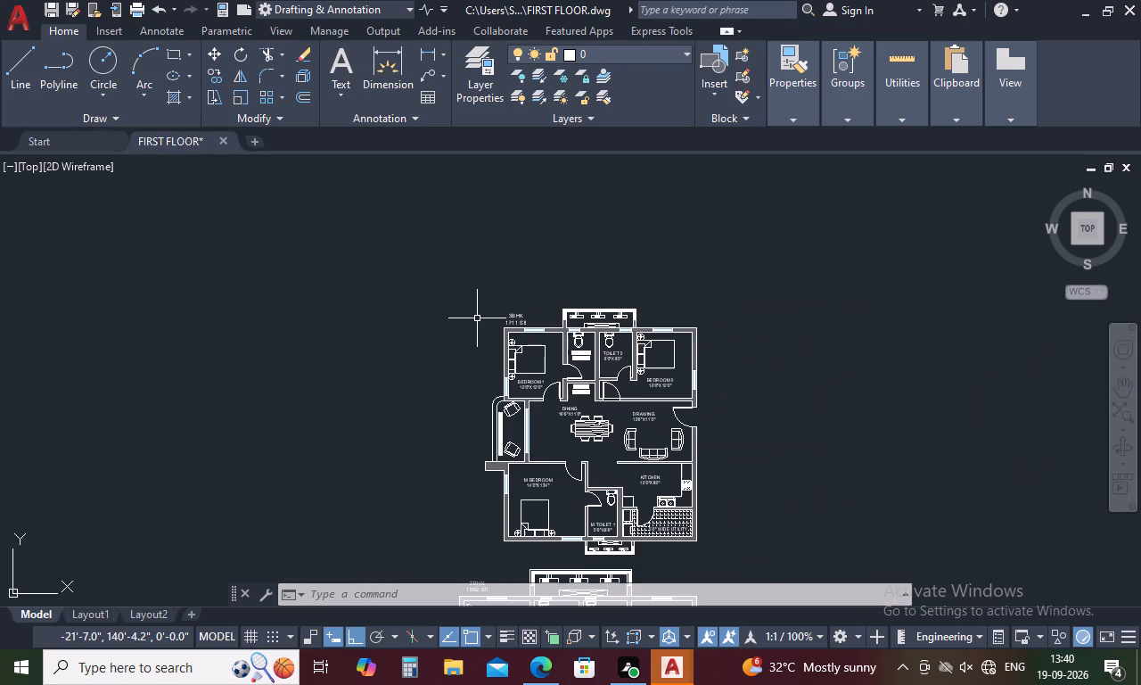
pyautogui.scroll(-2, 477, 318)
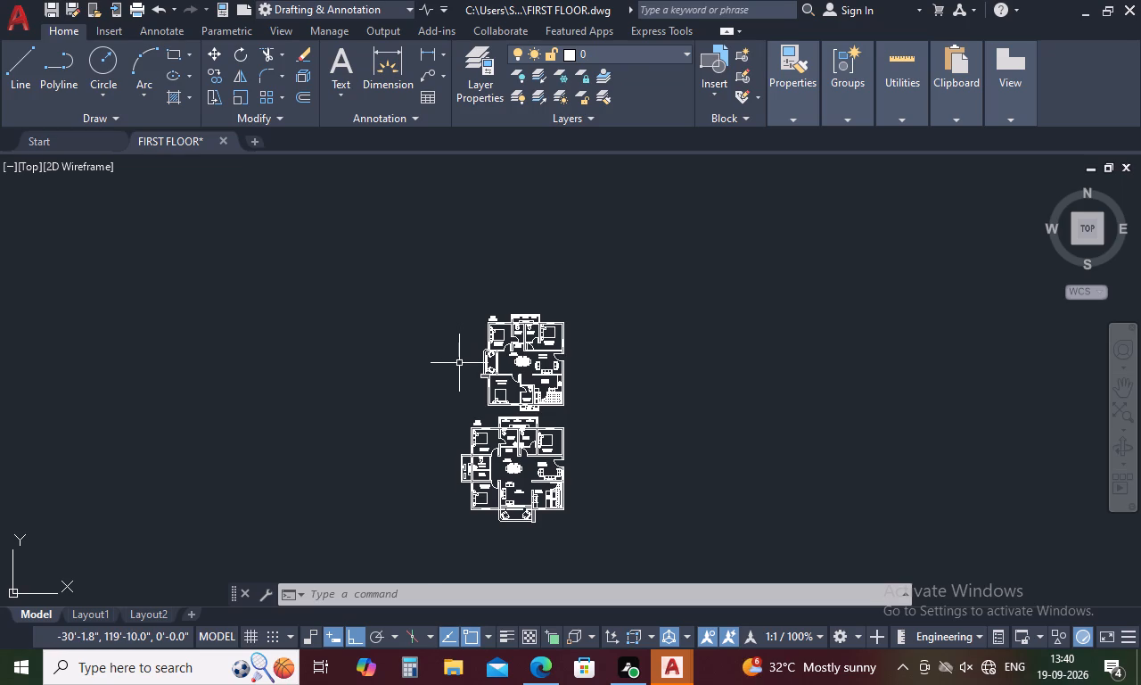
pyautogui.hotkey('ctrl', 's')
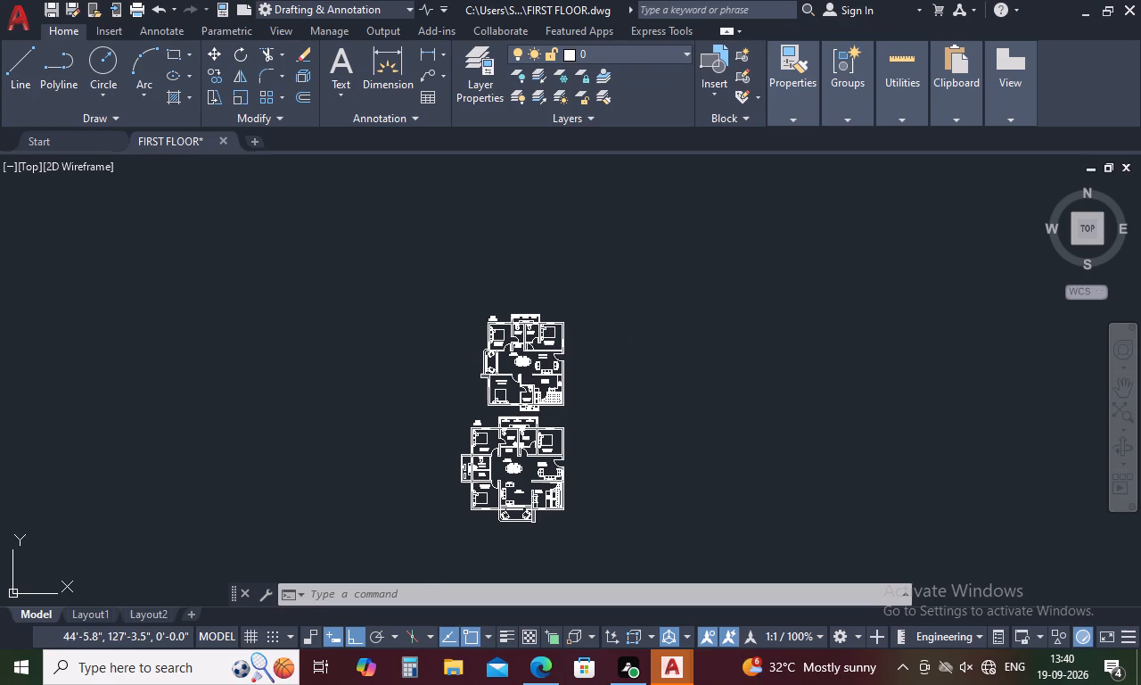
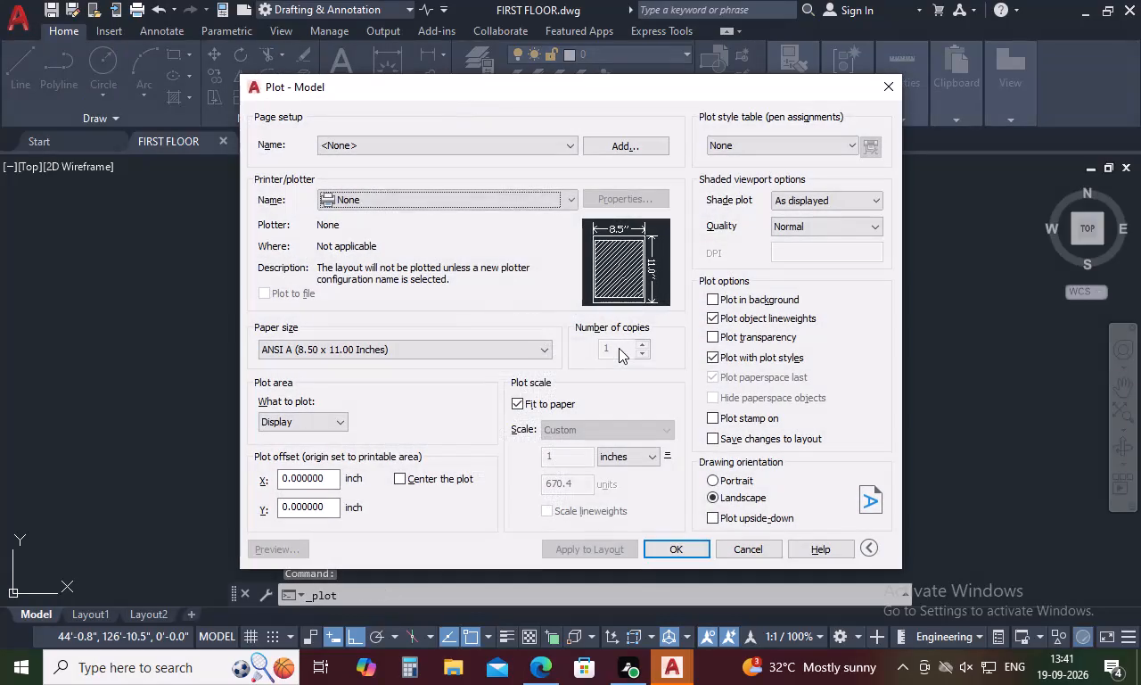
# Set the plotter to DWG To PDF.pc3 with a window plot area enclosing both plans, and preview the plot.
pyautogui.click(565, 204)
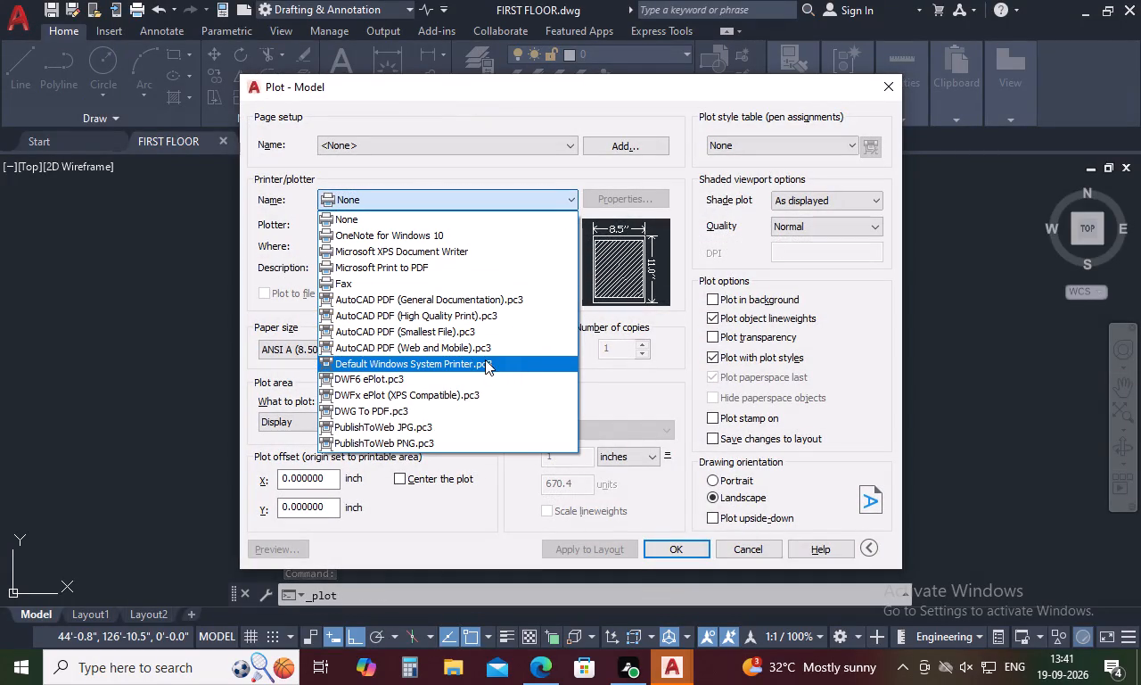
pyautogui.click(454, 416)
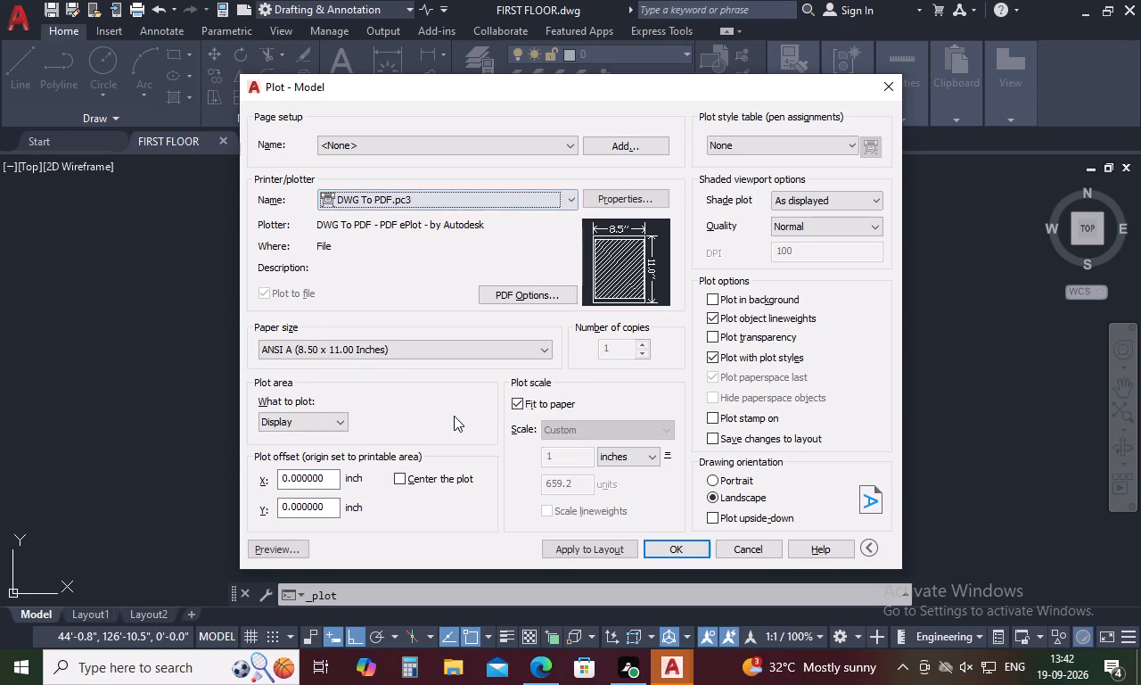
pyautogui.click(336, 425)
pyautogui.click(326, 471)
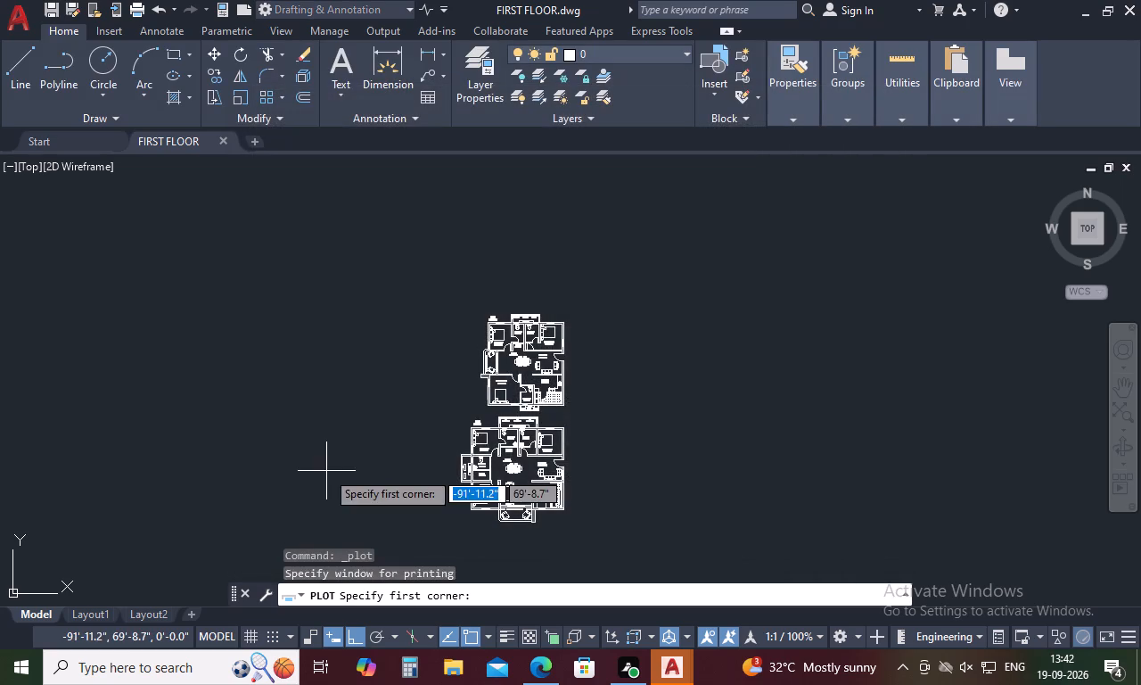
pyautogui.moveTo(393, 260); pyautogui.dragTo(577, 527)
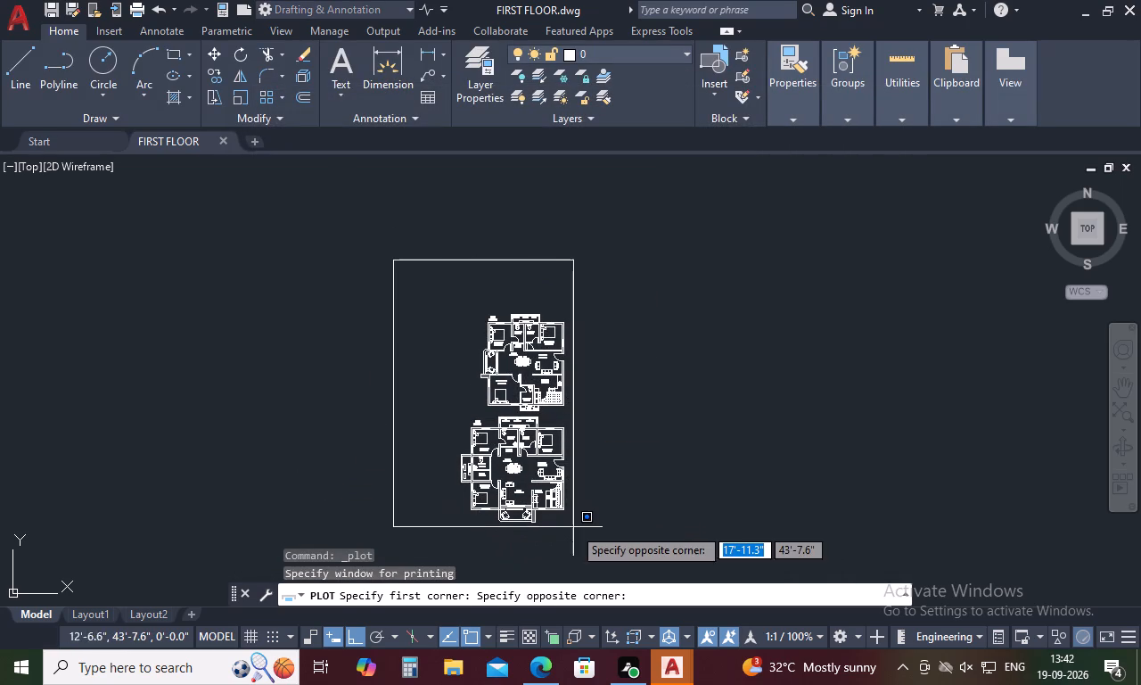
pyautogui.moveTo(577, 527); pyautogui.dragTo(610, 527)
pyautogui.click(610, 527)
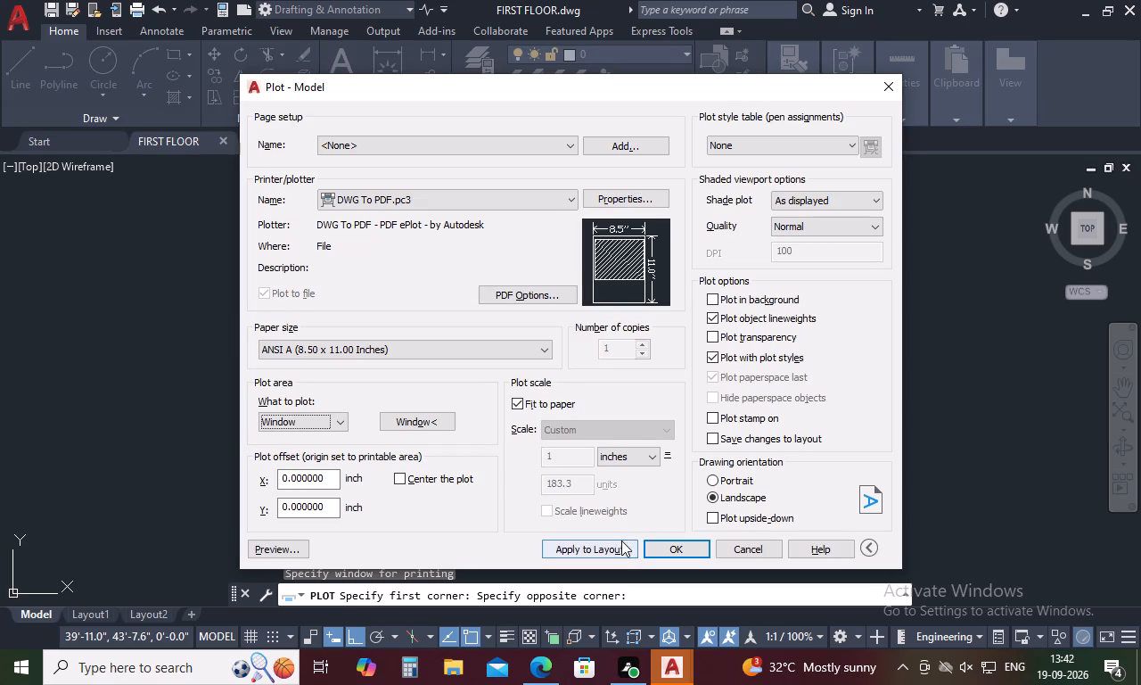
pyautogui.click(289, 549)
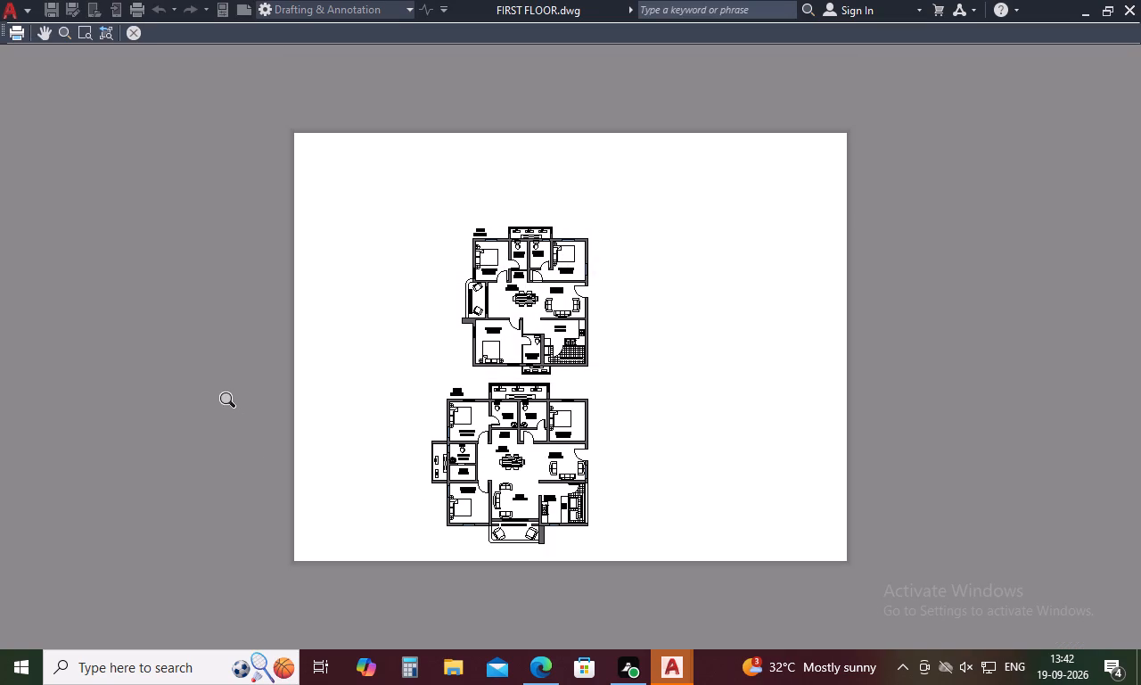
pyautogui.scroll(5, 556, 426)
pyautogui.scroll(-4, 557, 426)
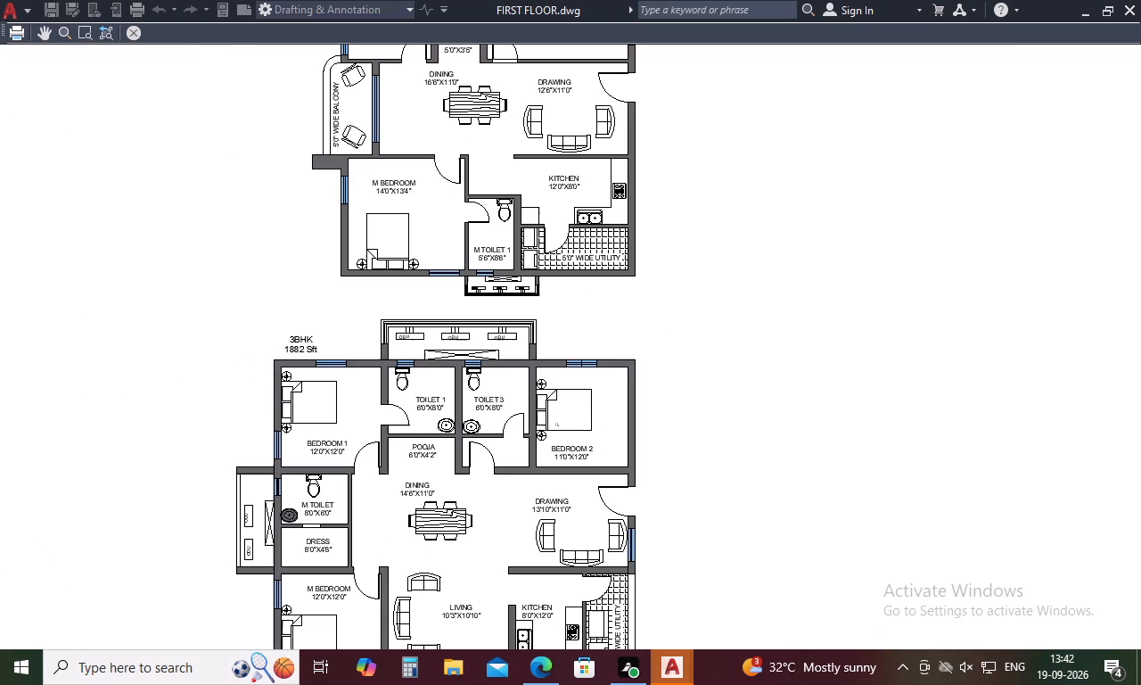
pyautogui.scroll(-2, 557, 426)
pyautogui.press('space')
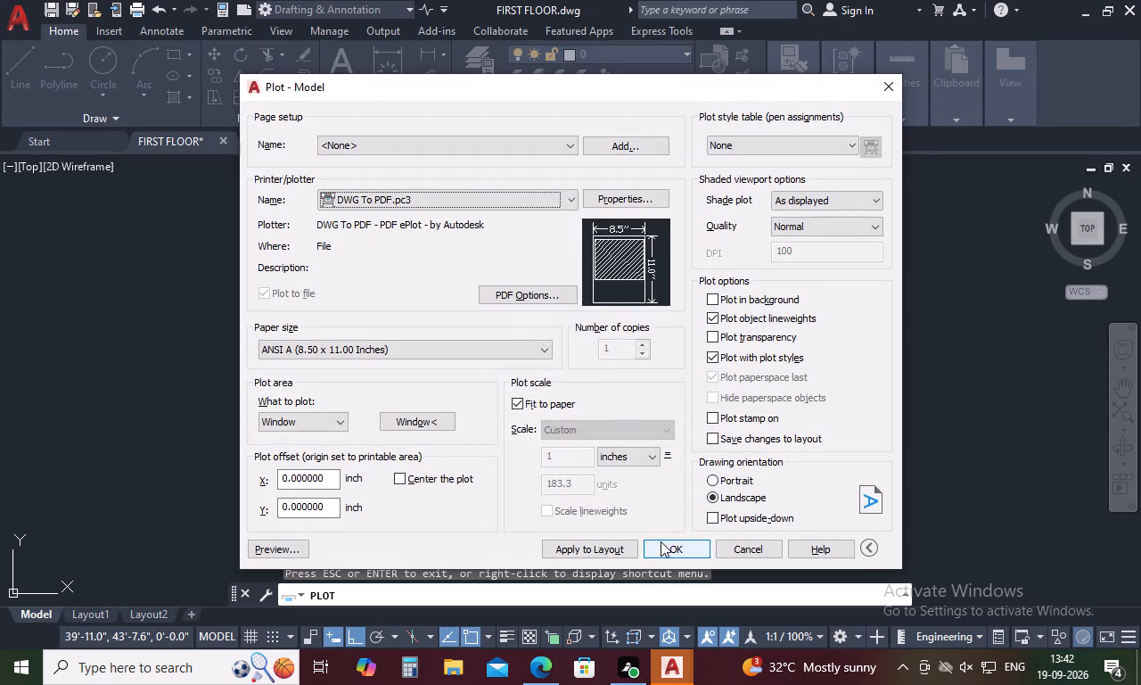
# Plot both plans to a PDF in the Desktop's PAID INTERNSHIP folder, keeping the suggested file name, and minimize the opened PDF.
pyautogui.click(661, 541)
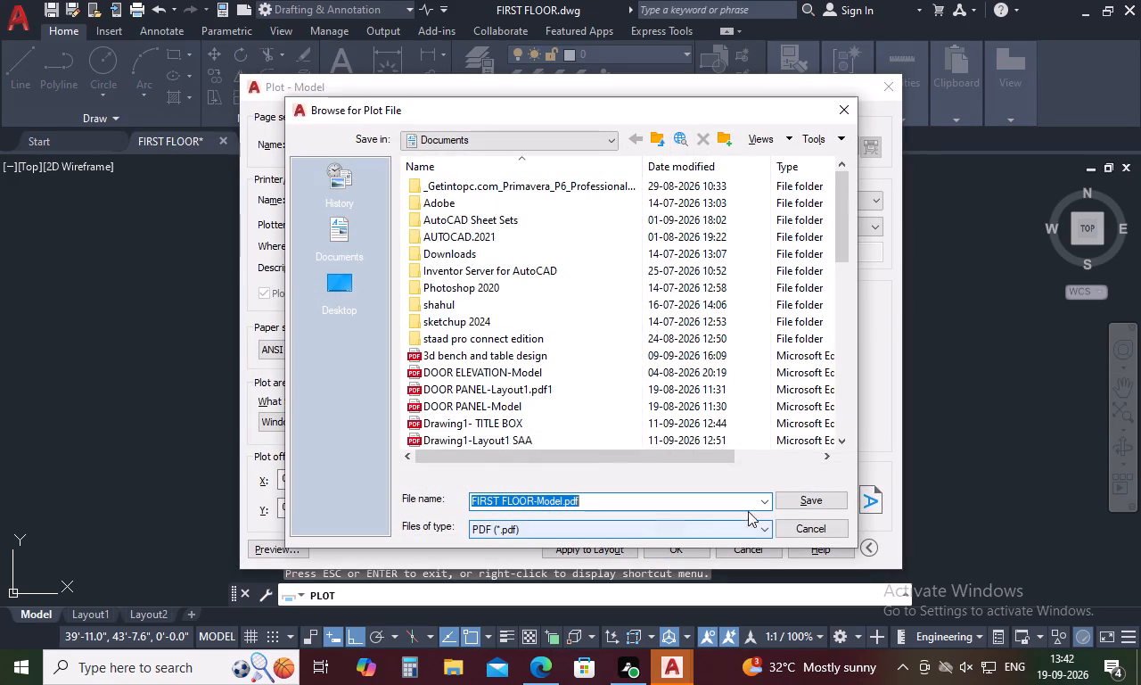
pyautogui.click(339, 285)
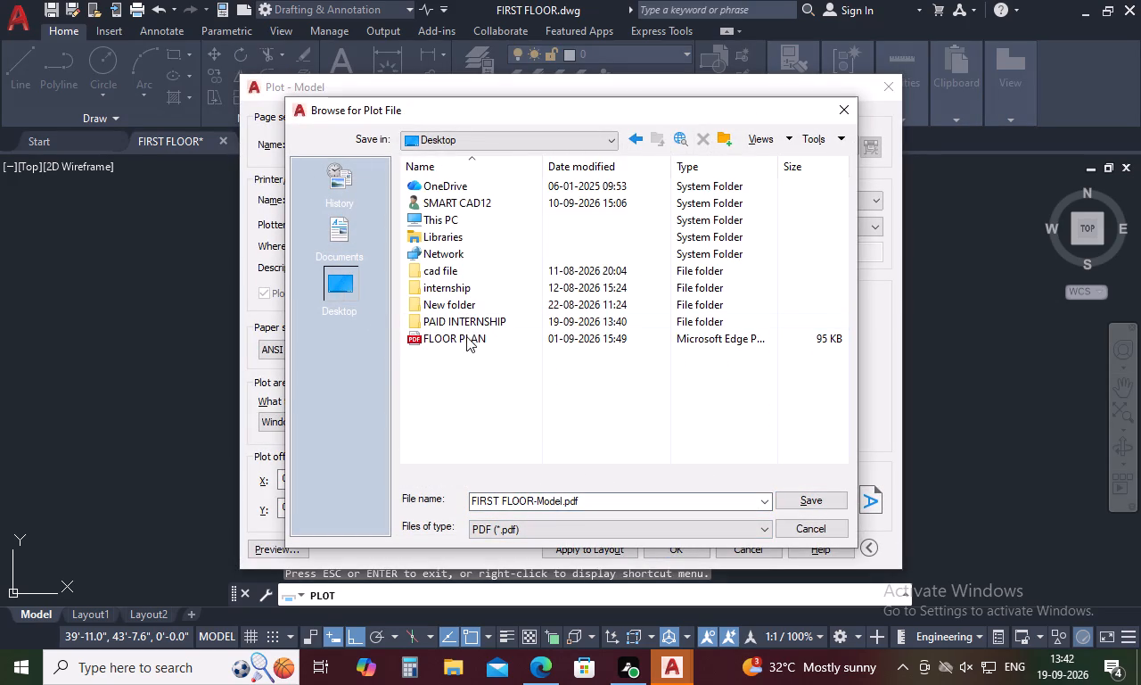
pyautogui.doubleClick(480, 318)
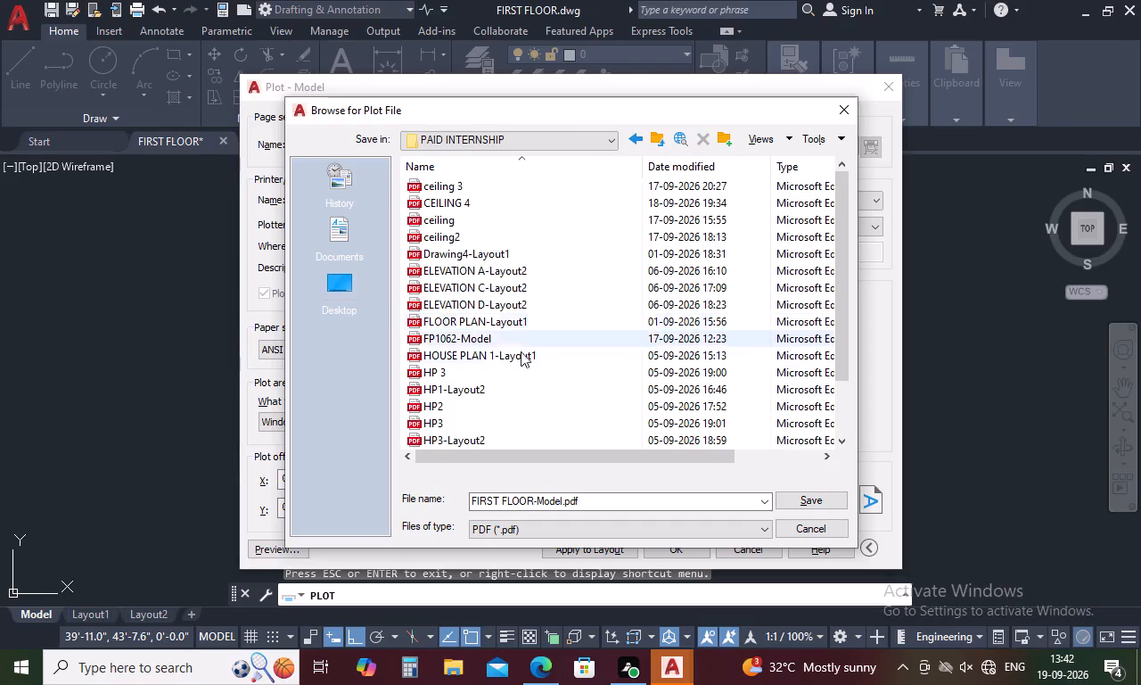
pyautogui.click(817, 498)
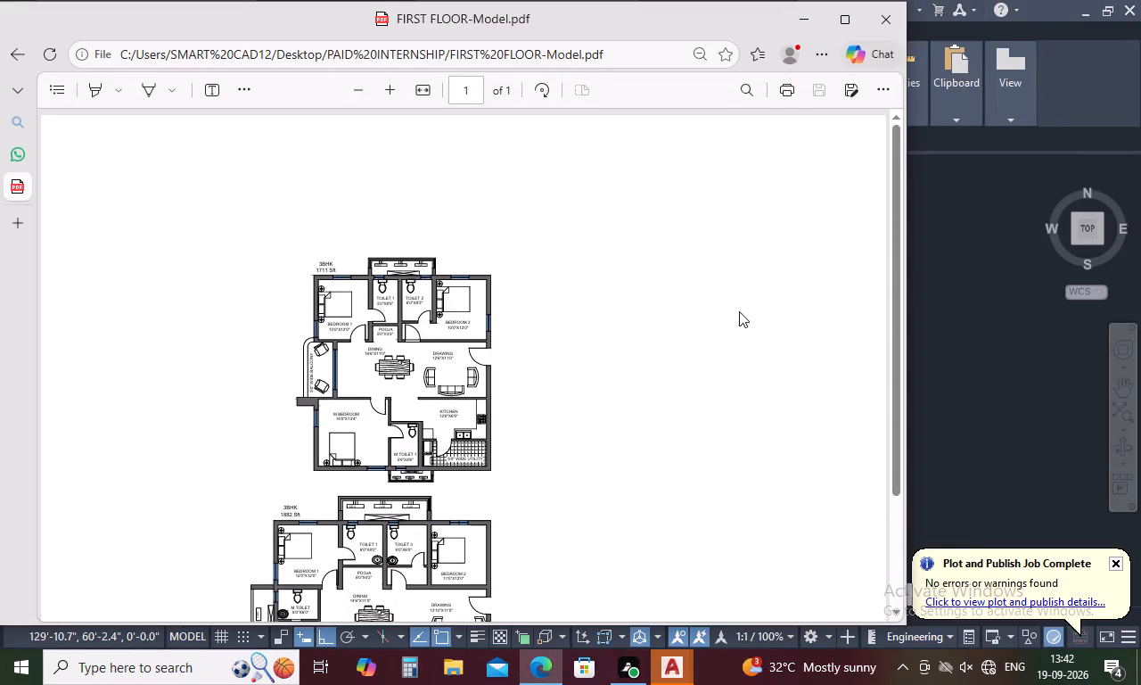
pyautogui.click(805, 14)
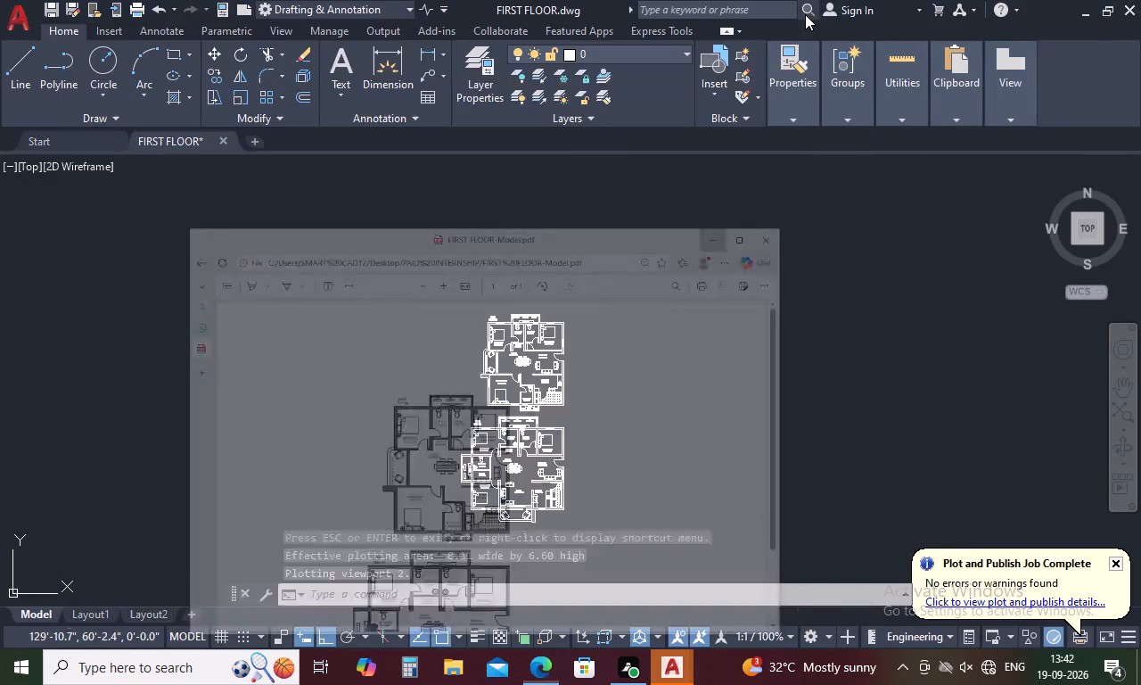